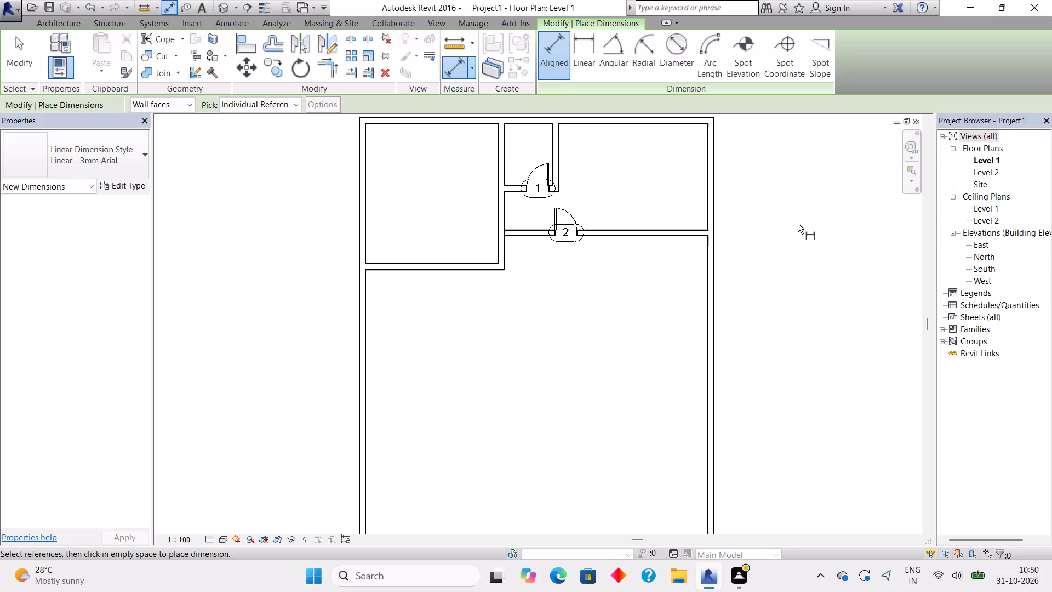
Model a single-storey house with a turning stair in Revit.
Exit the Aligned dimension command without placing a dimension on the Level 1 floor plan.
left_click_drag(787, 169, 587, 323)
right_click(776, 188)
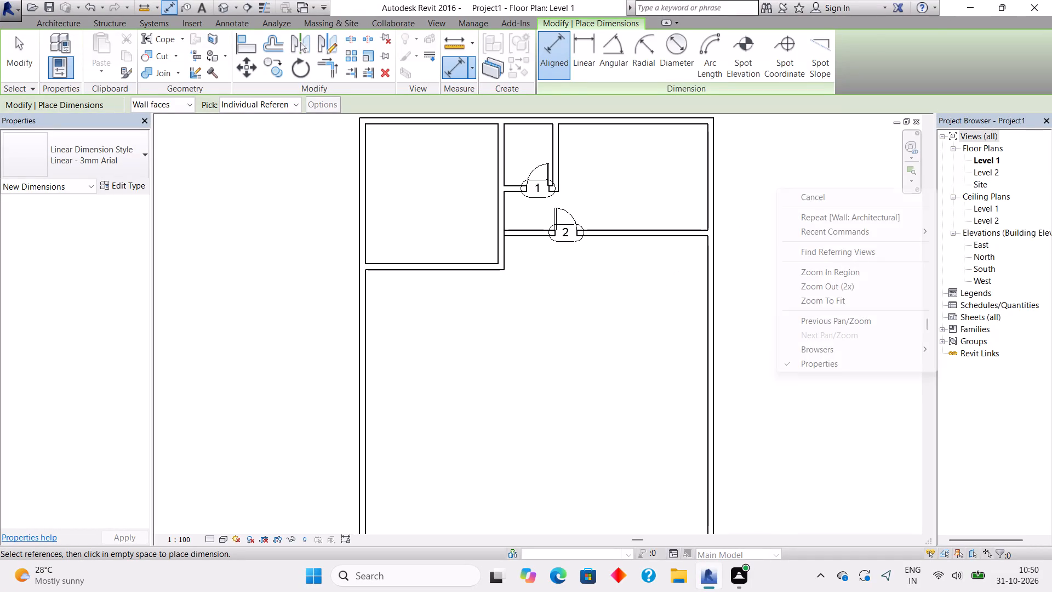
left_click(807, 190)
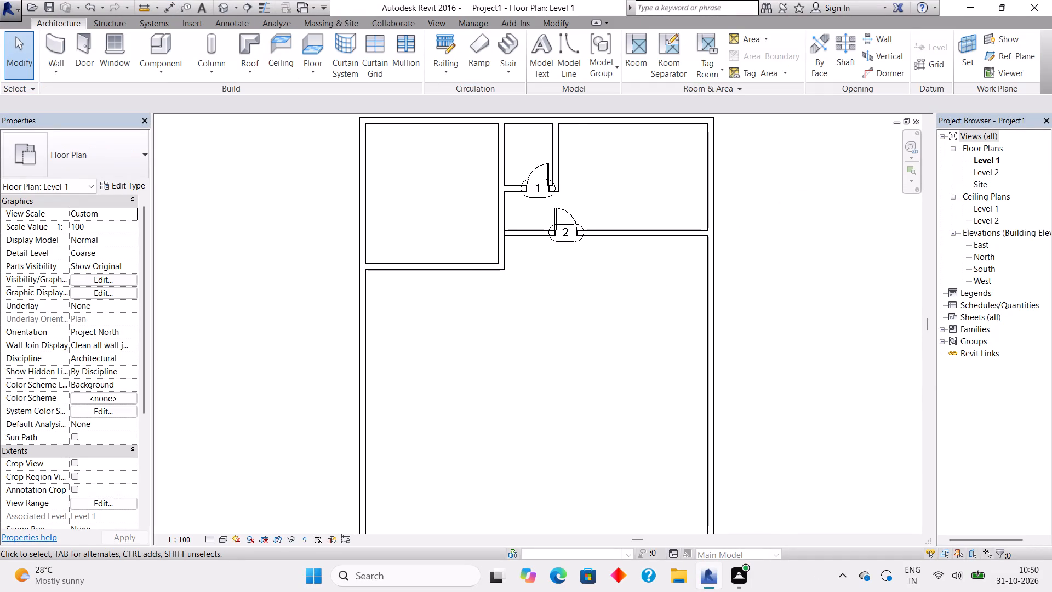
scroll(763, 168, "down", 3)
middle_click_drag(763, 169, 731, 194)
scroll(737, 190, "down", 1)
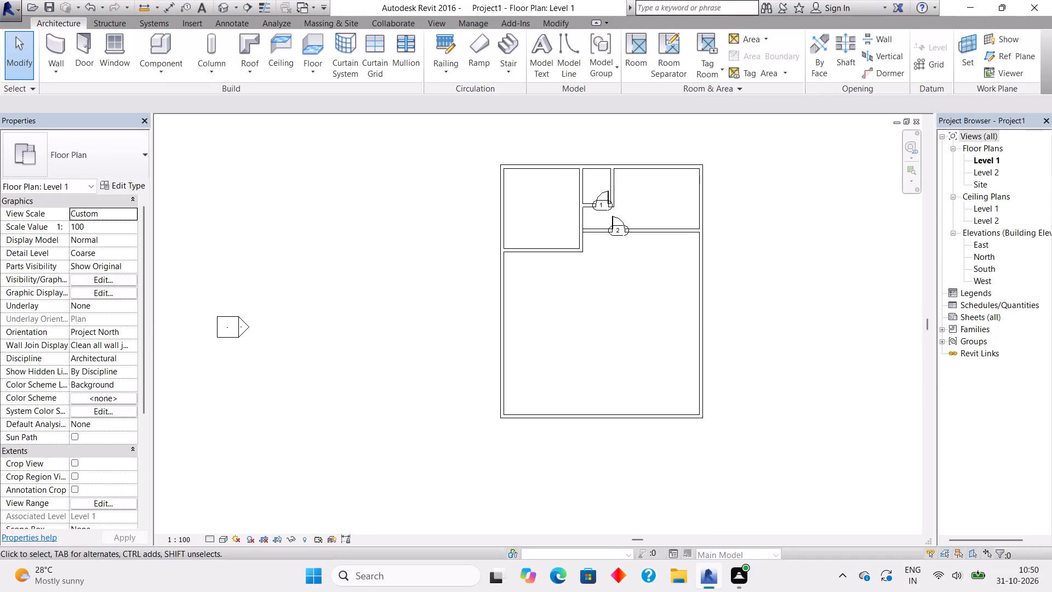
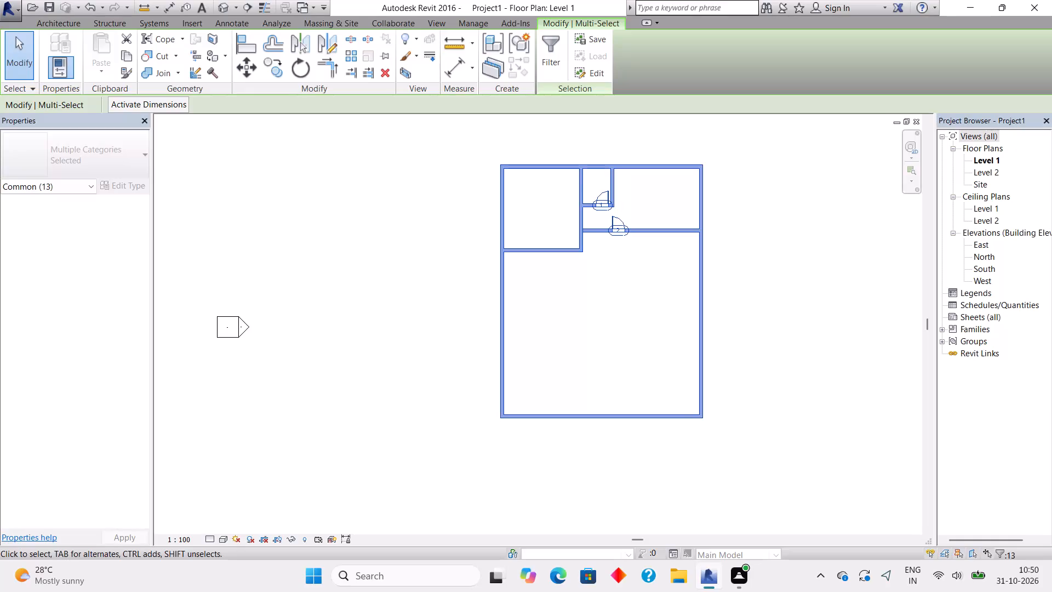
Delete all the selected walls and doors from the Level 1 floor plan.
key("Delete")
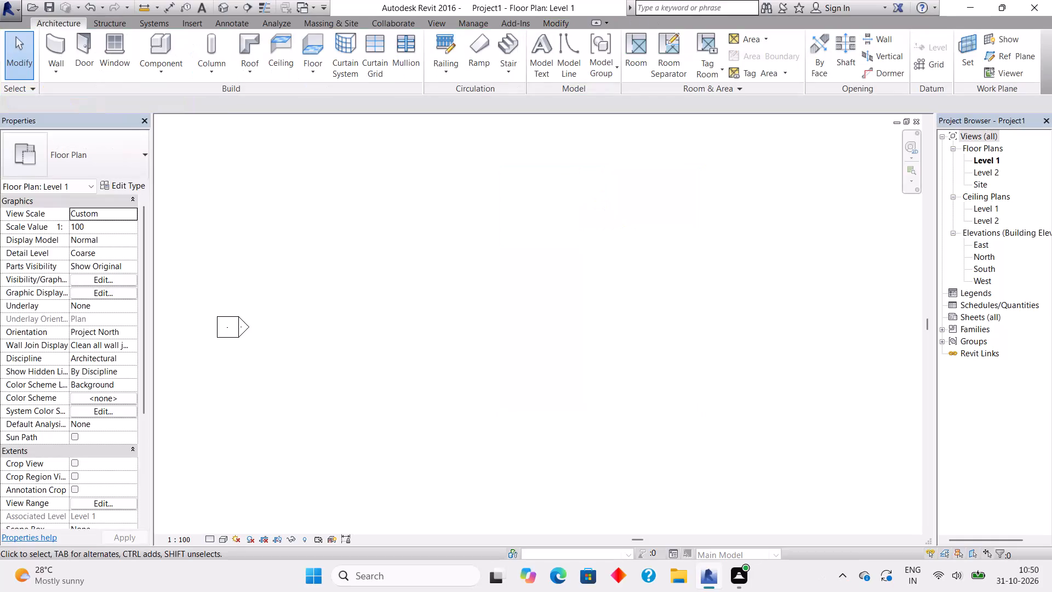
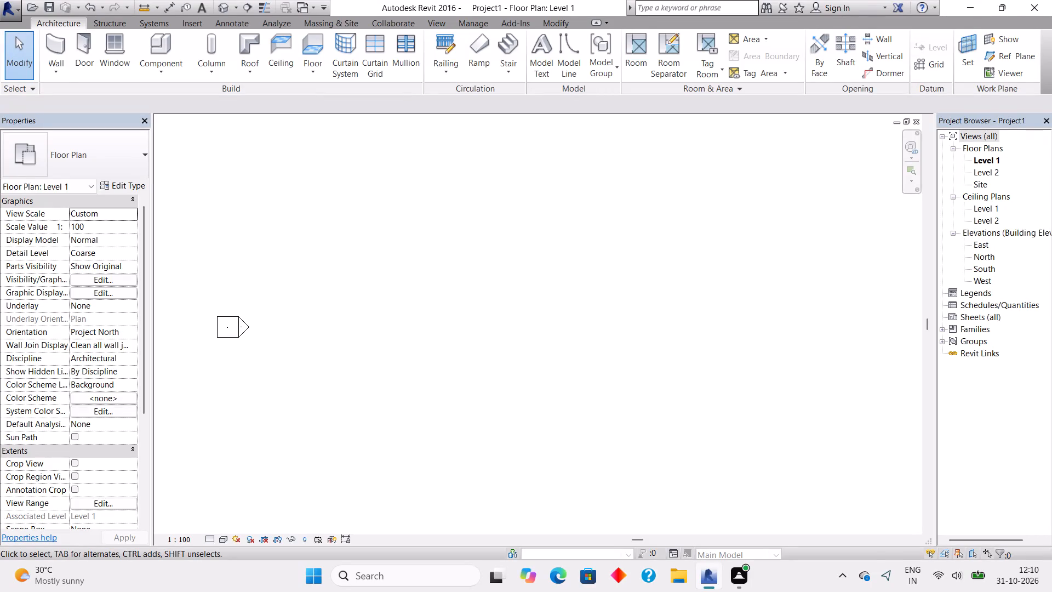
Draw a closed 40' by 50' rectangle of Generic - 200mm outer walls between the elevation markers.
left_click(61, 45)
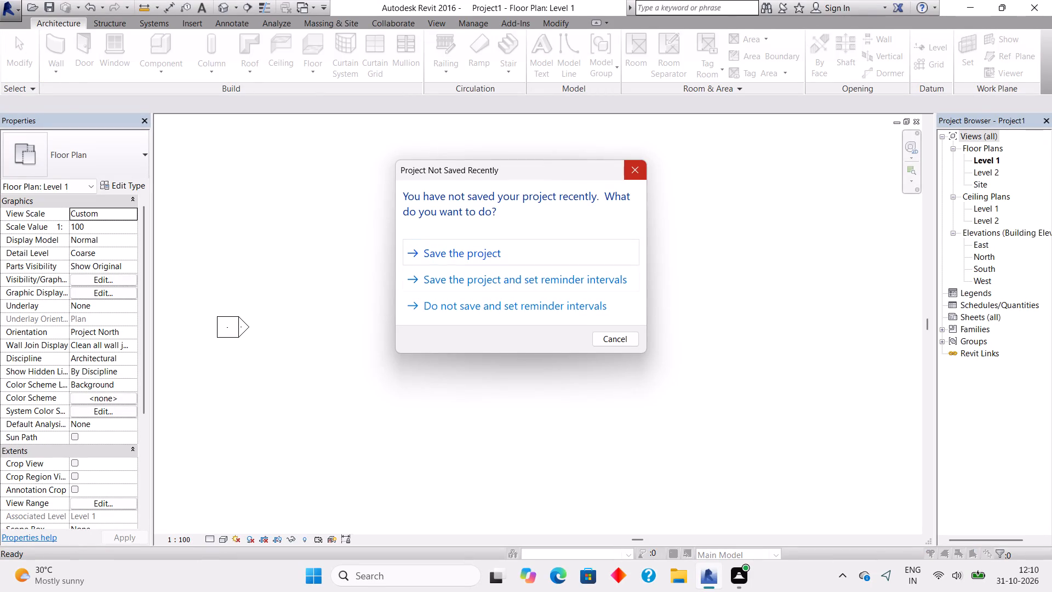
left_click(629, 169)
scroll(474, 250, "down", 8)
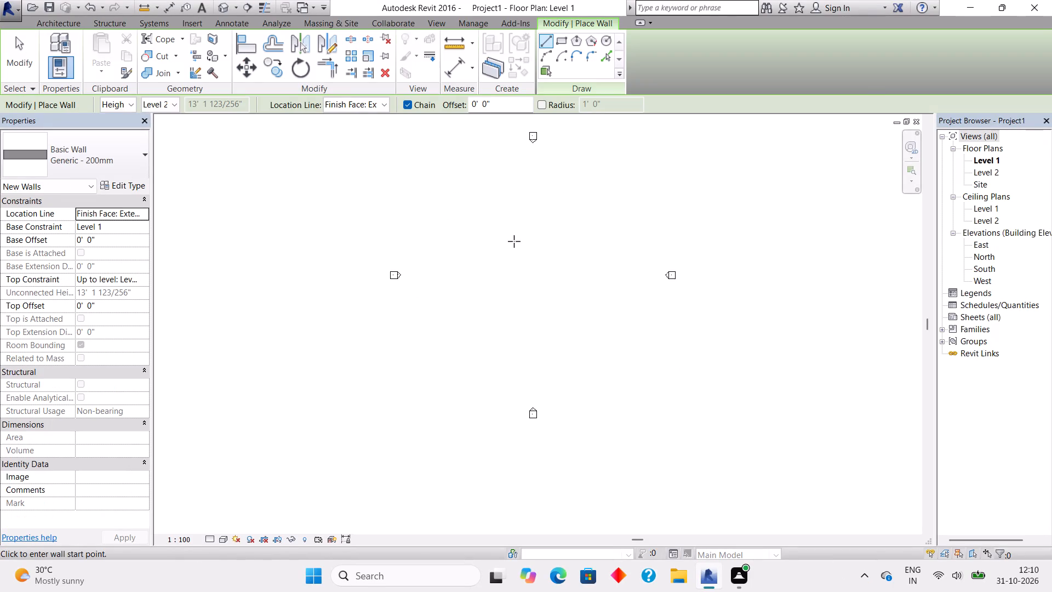
middle_click_drag(514, 241, 512, 276)
scroll(512, 276, "up", 3)
left_click(469, 234)
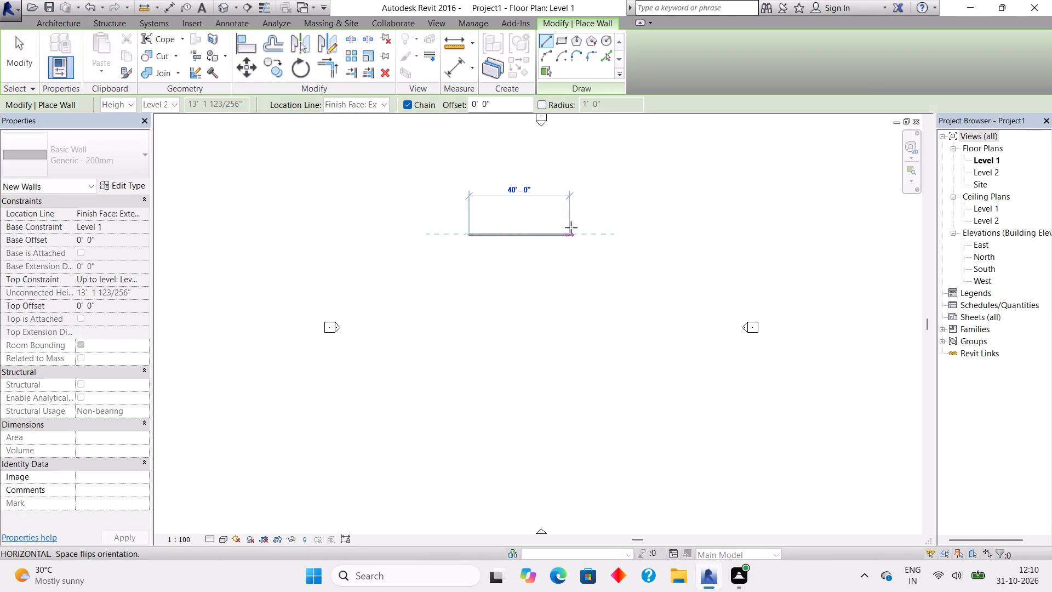
type("40")
key("Return")
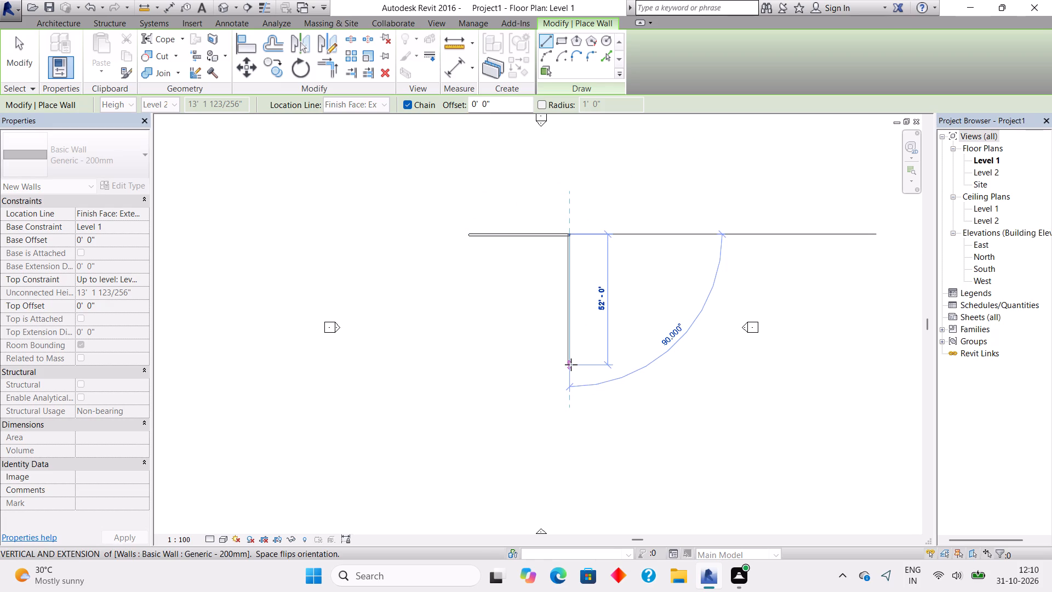
type("50")
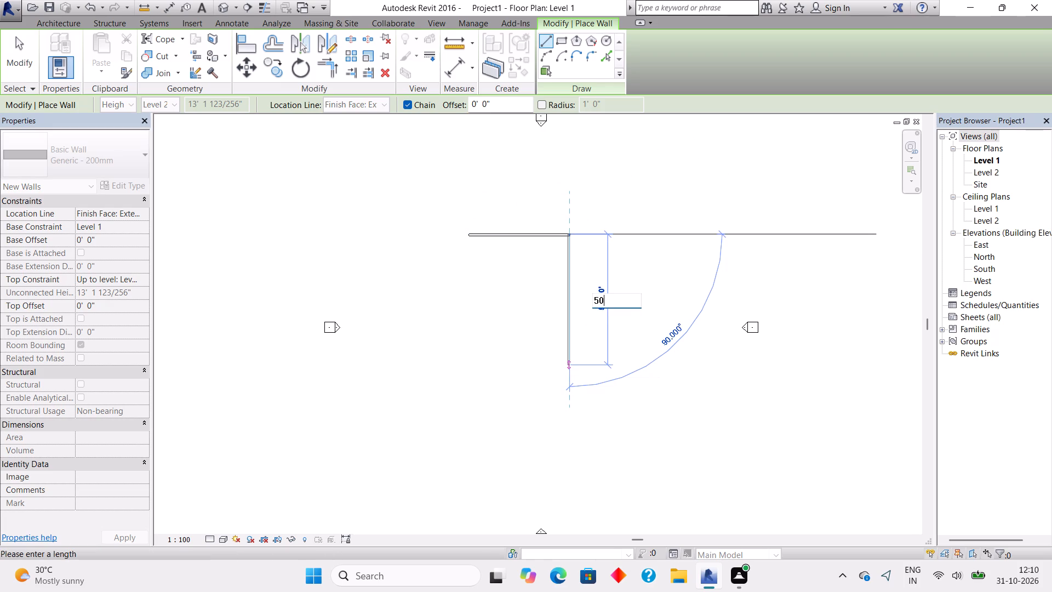
key("Return")
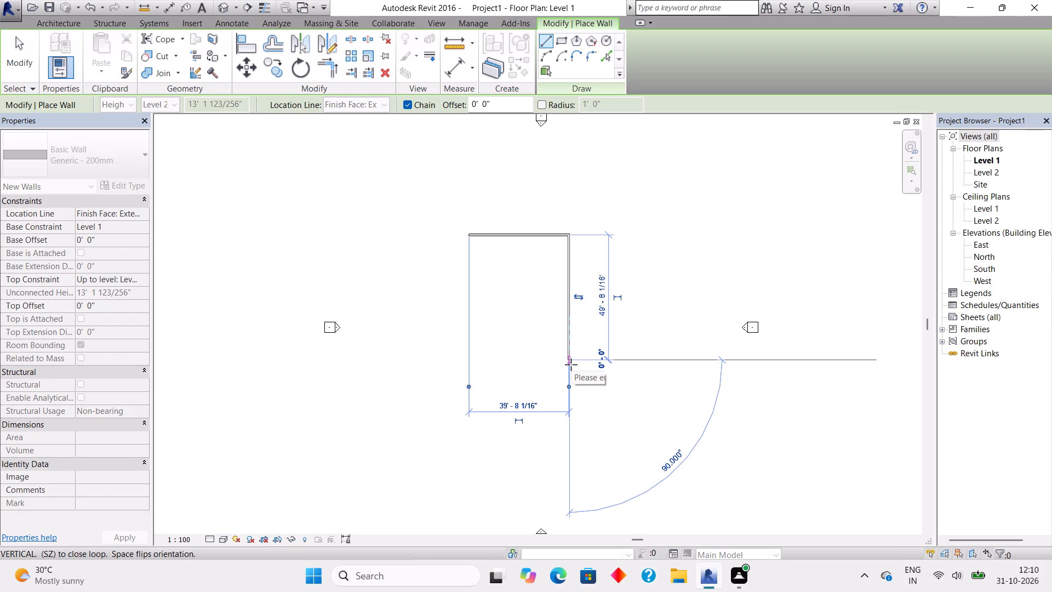
left_click(463, 357)
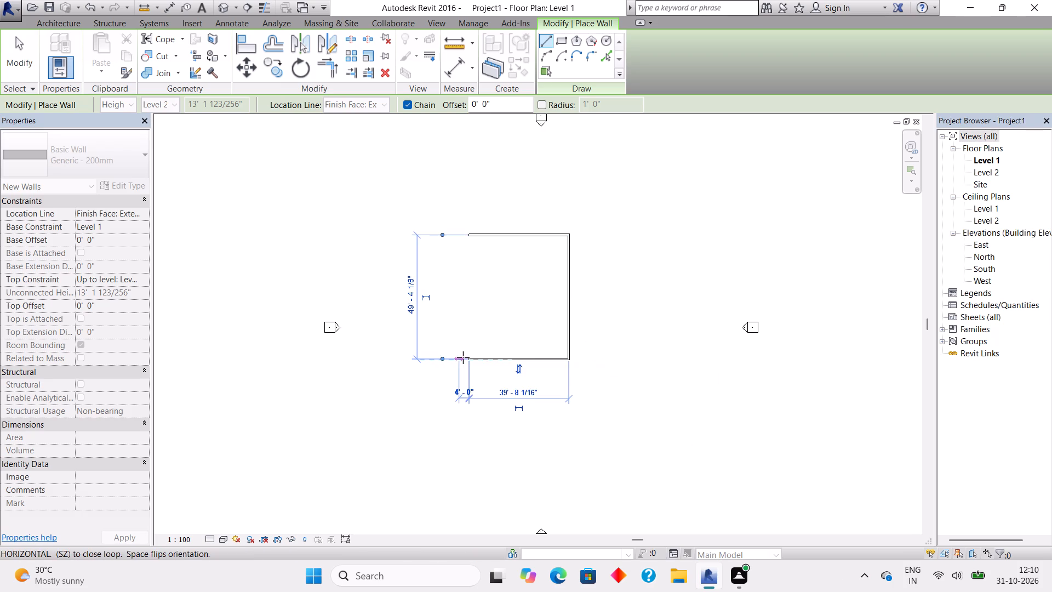
left_click(468, 242)
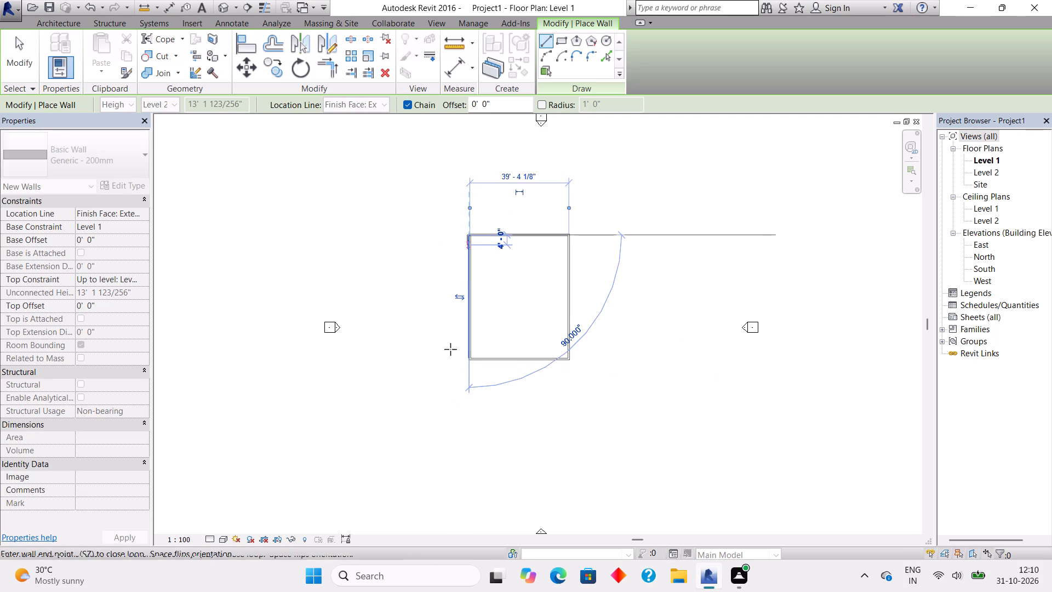
key("Escape")
Draw two interior Generic - 200mm walls enclosing a northwest corner room about 15' wide and 15' 8" deep inside.
scroll(469, 310, "down", 2)
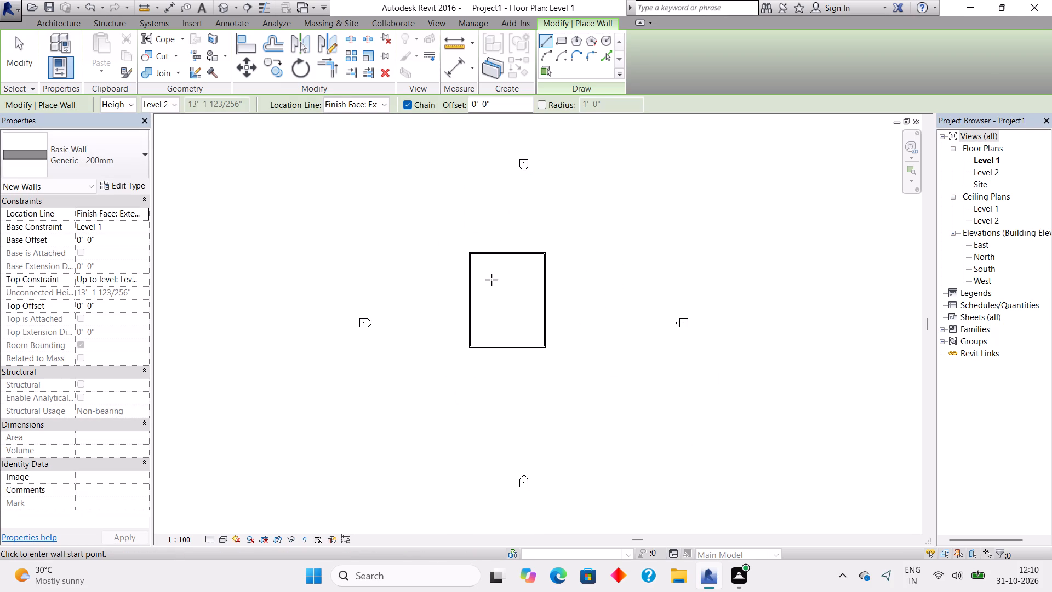
scroll(492, 279, "up", 10)
scroll(492, 279, "down", 1)
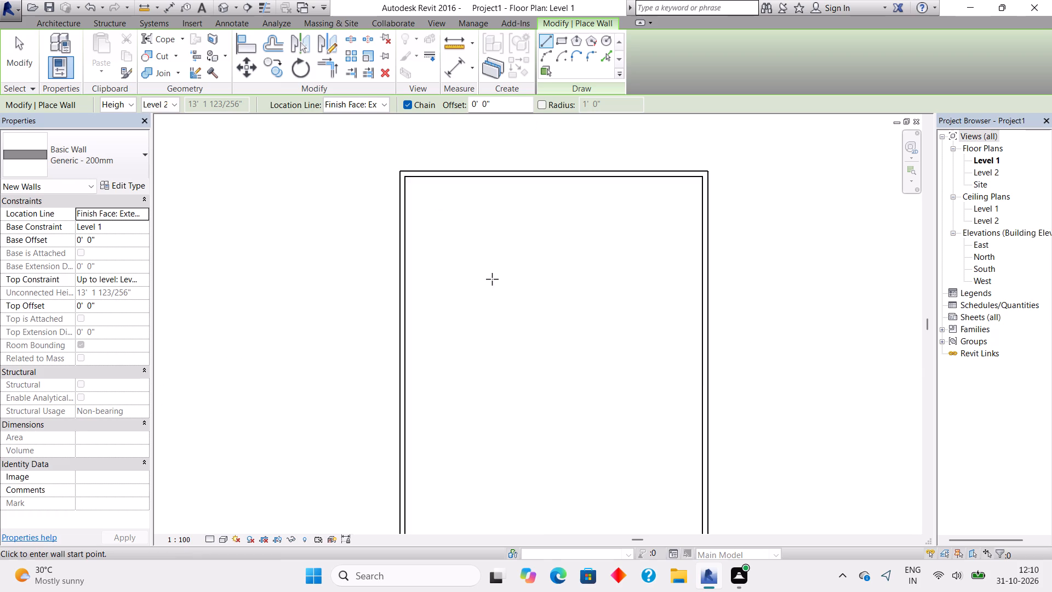
middle_click_drag(492, 279, 495, 262)
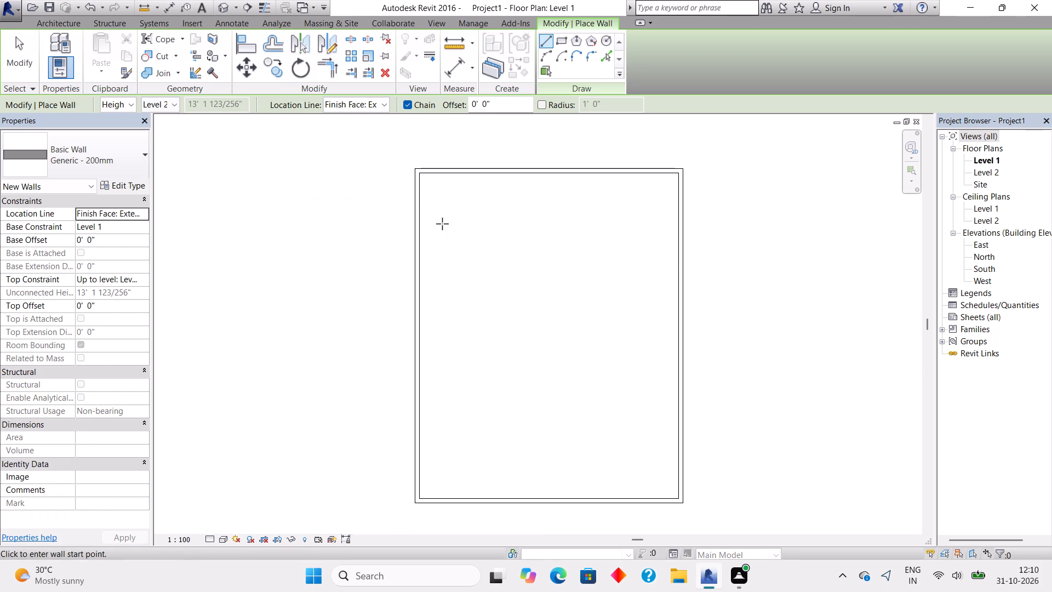
left_click(421, 278)
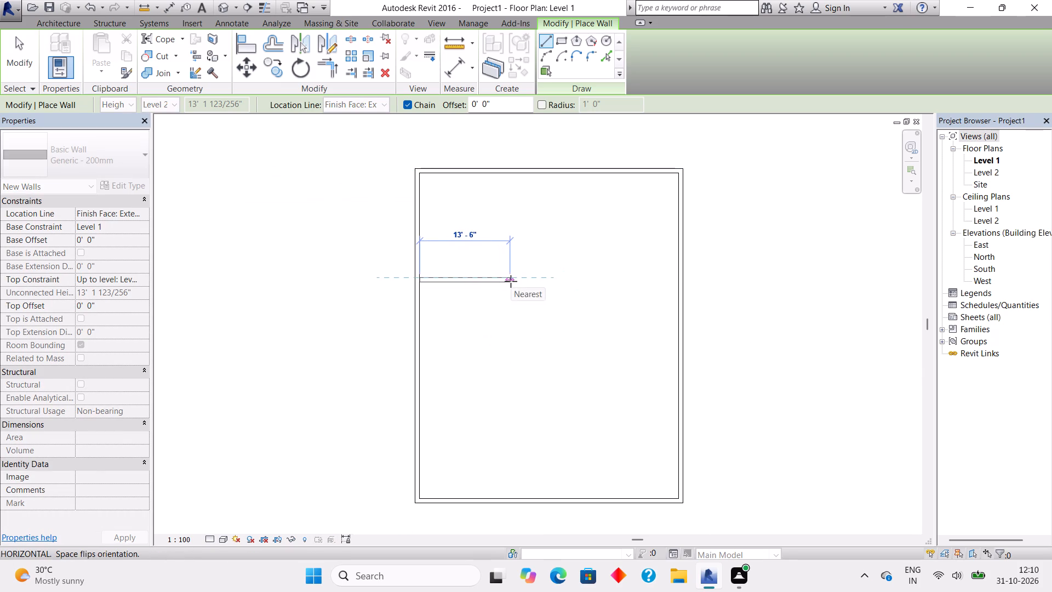
left_click(520, 283)
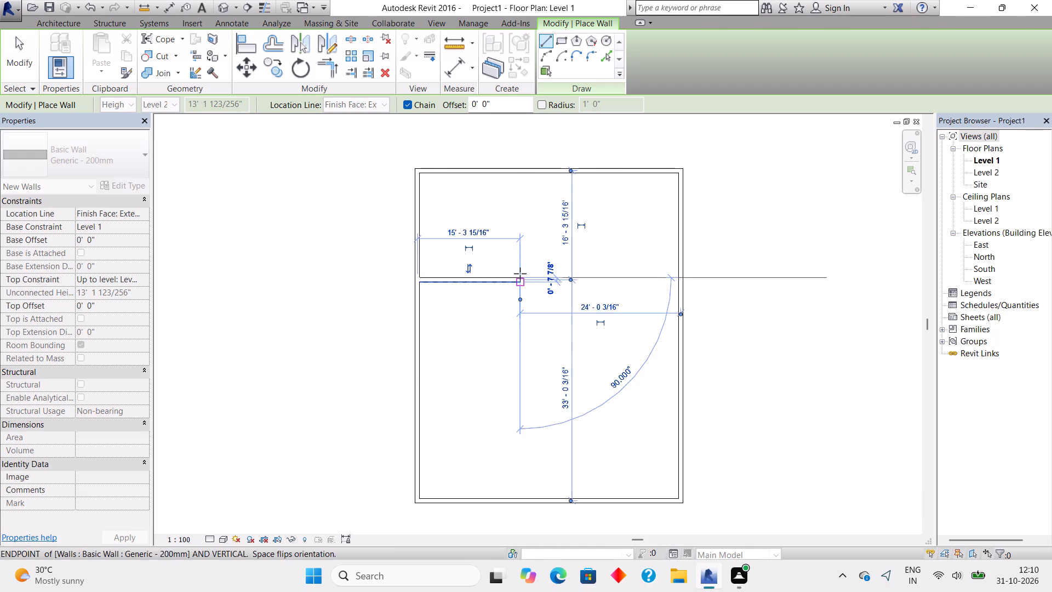
left_click(517, 176)
key("Escape")
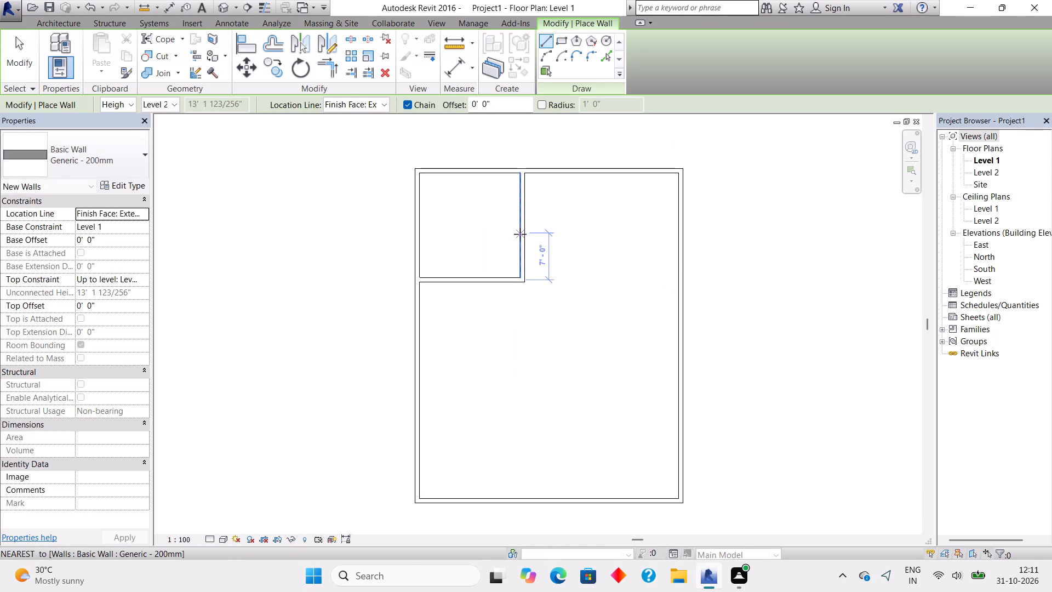
Measure the corner room's inside width between its west and east wall faces using an aligned dimension without placing it.
scroll(520, 234, "up", 5)
middle_click_drag(536, 202, 556, 288)
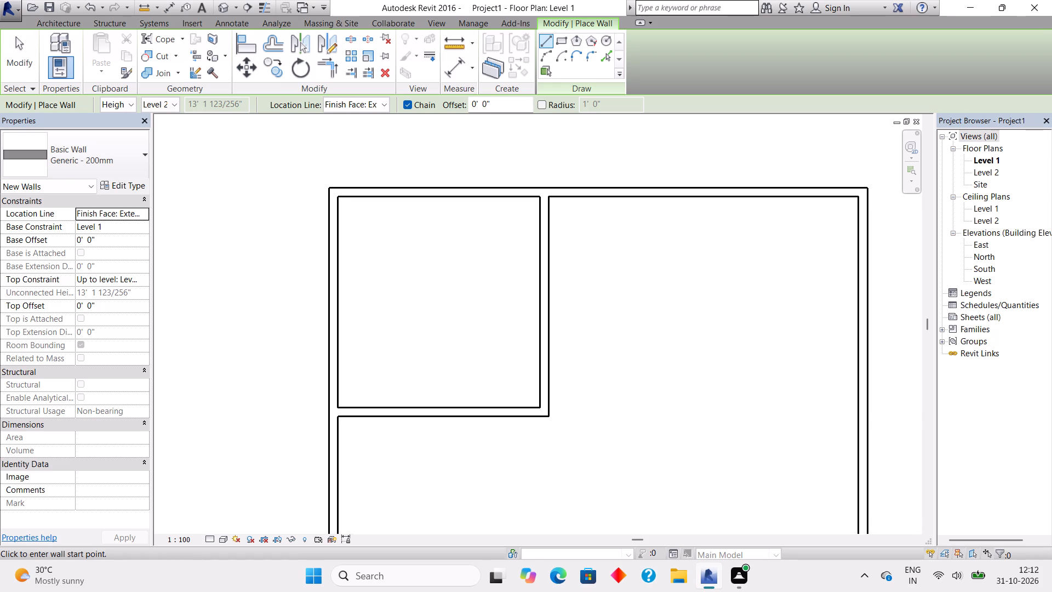
left_click(458, 63)
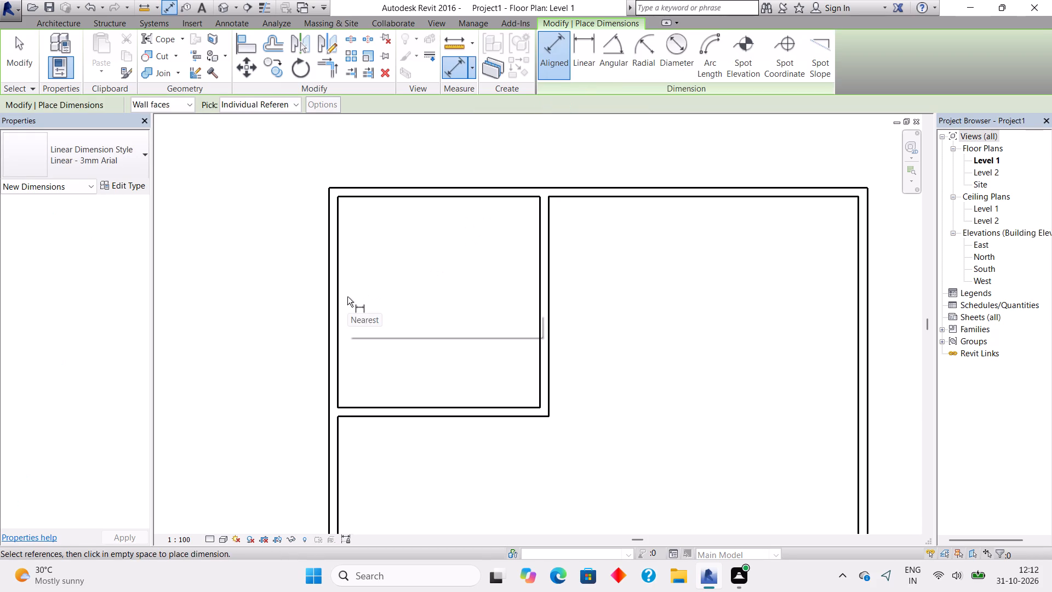
left_click(338, 303)
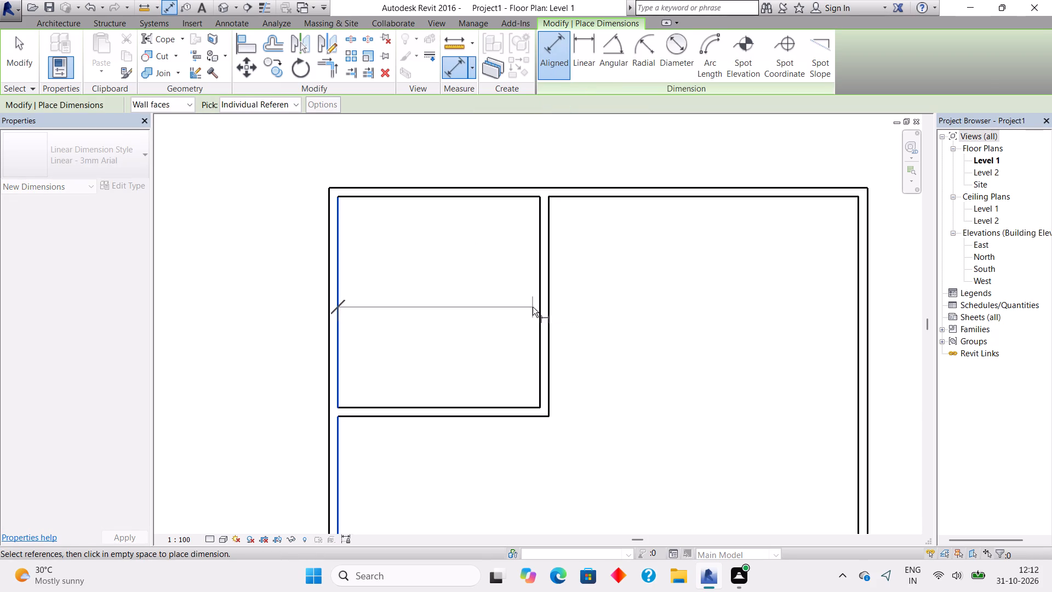
left_click(540, 311)
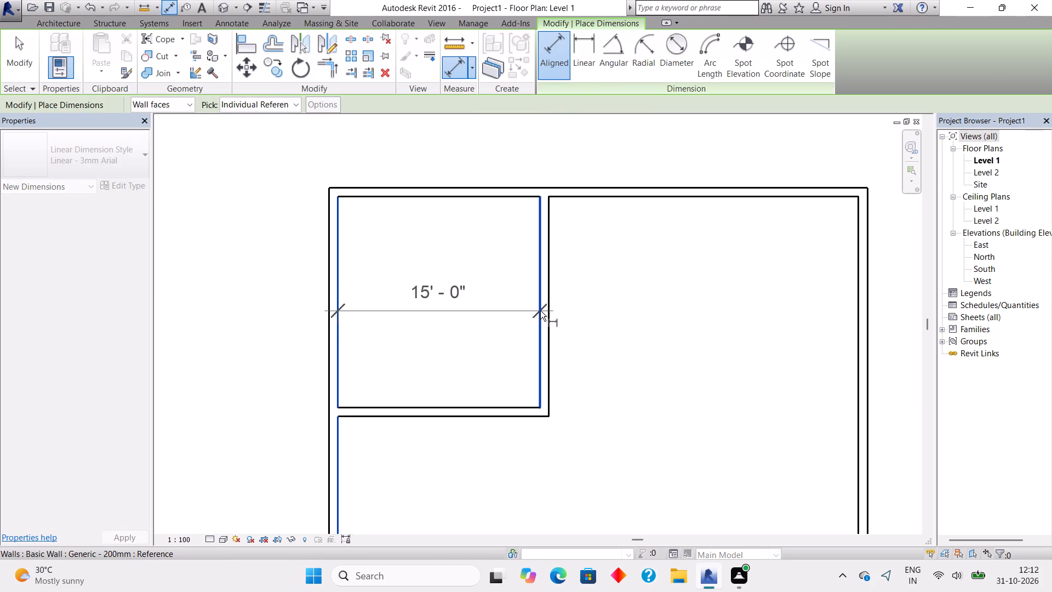
right_click(539, 311)
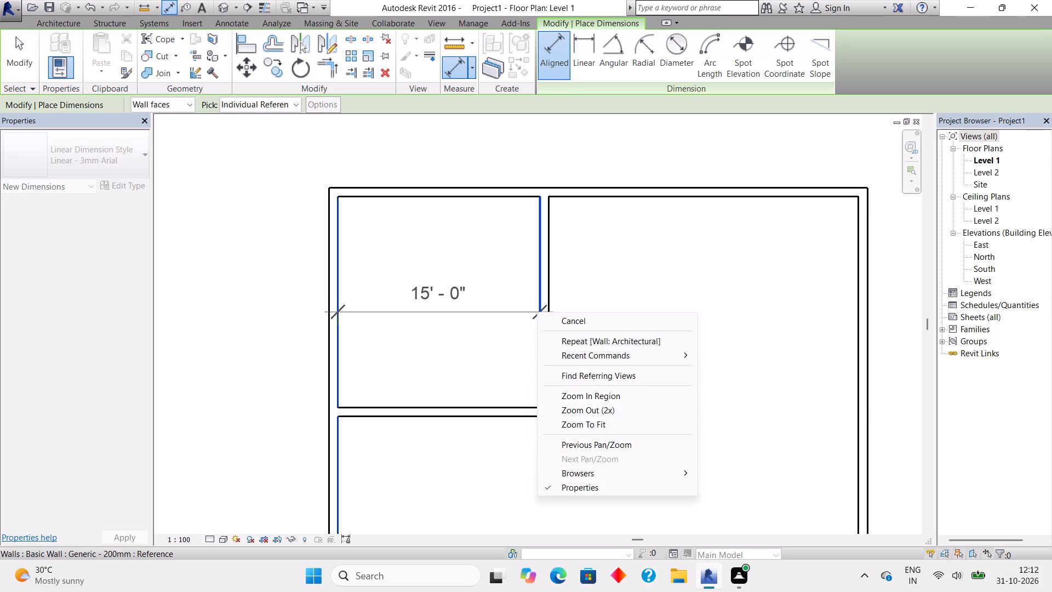
left_click(551, 323)
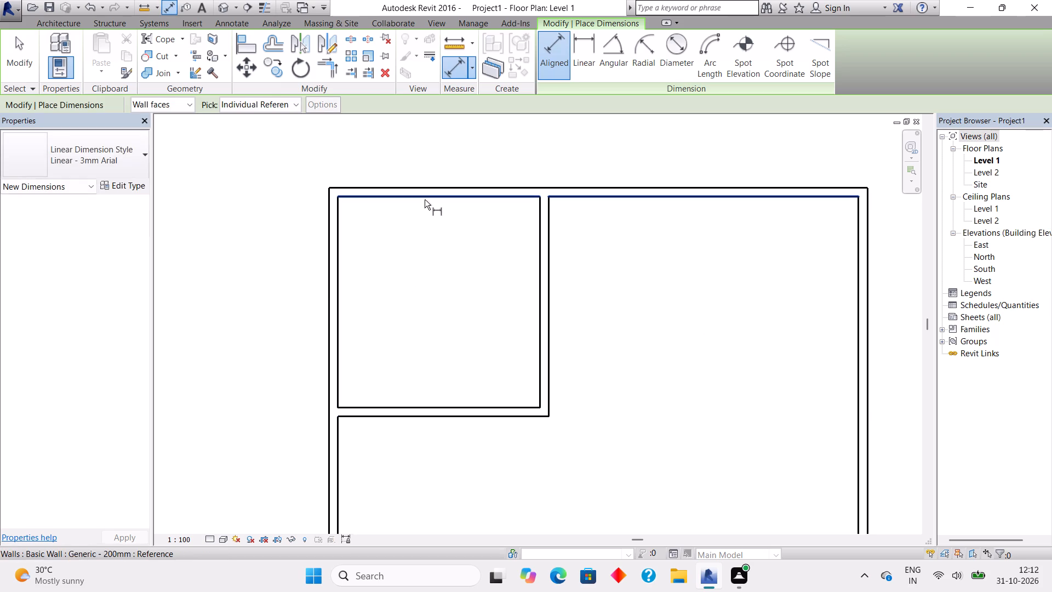
Measure the corner room's inside depth between its north and south wall faces using an aligned dimension without placing it.
left_click(425, 200)
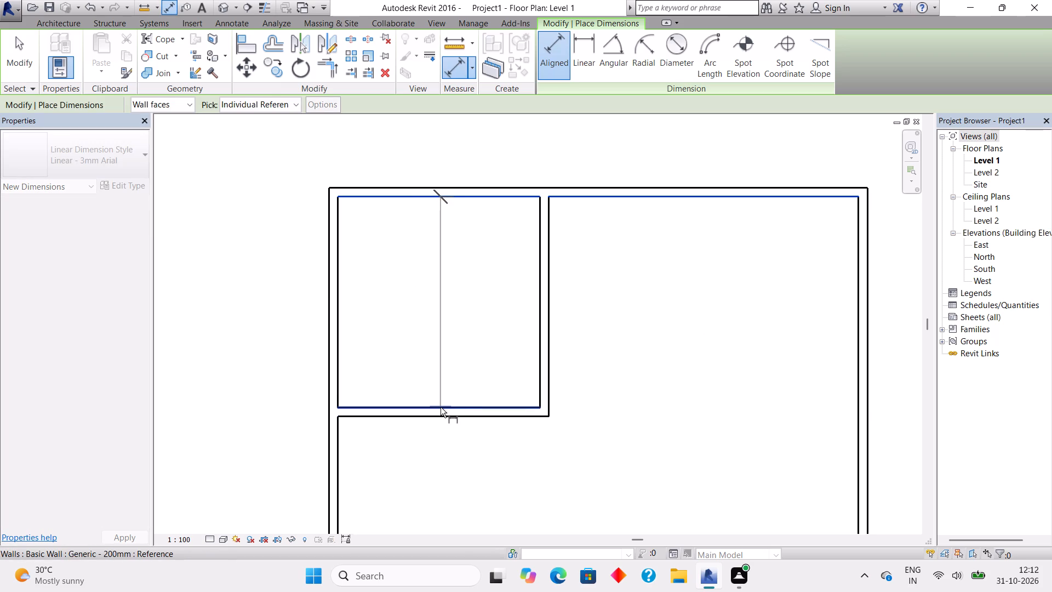
left_click(441, 407)
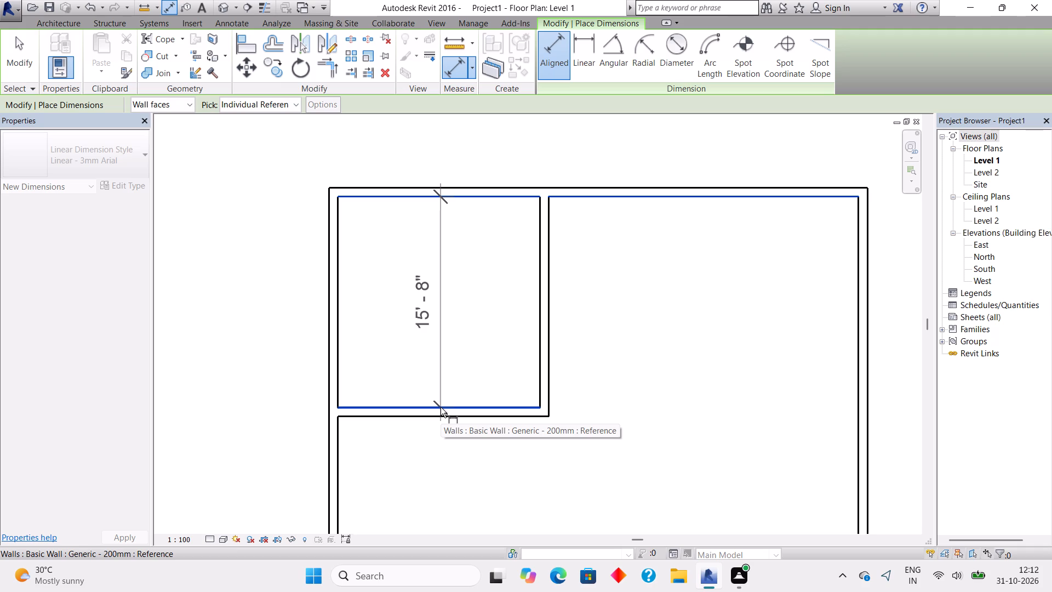
right_click(441, 407)
left_click(505, 231)
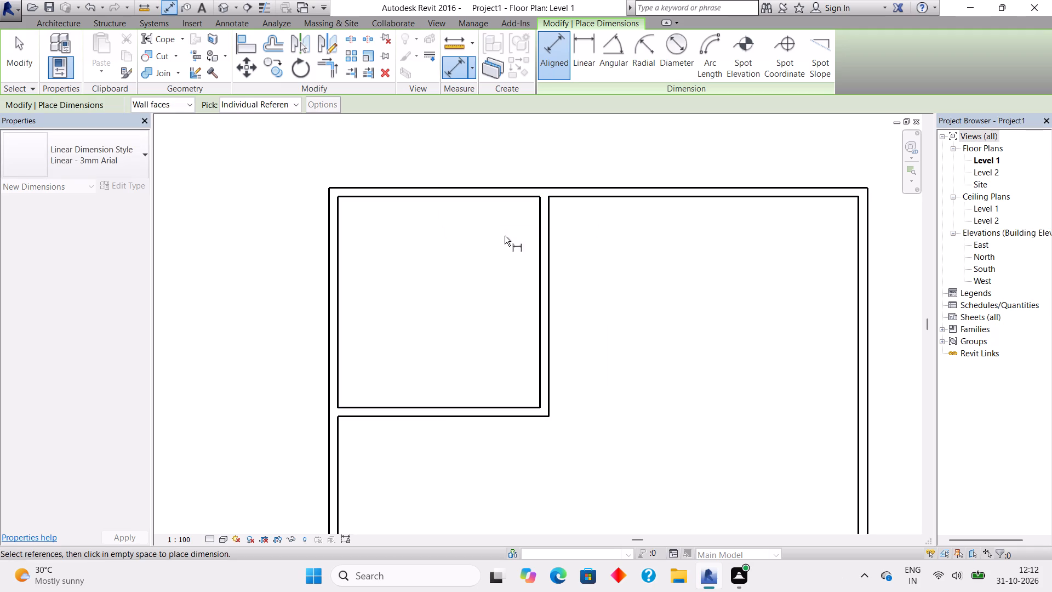
right_click(448, 409)
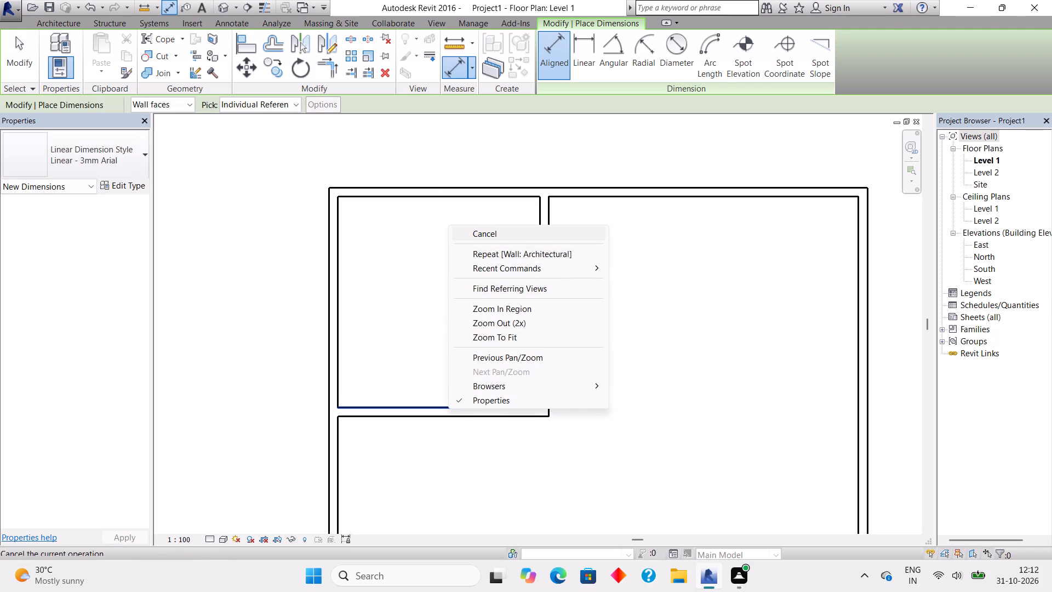
left_click(489, 232)
Nudge the corner room's south wall slightly southward to an inside depth of about 15' 10".
left_click(427, 411)
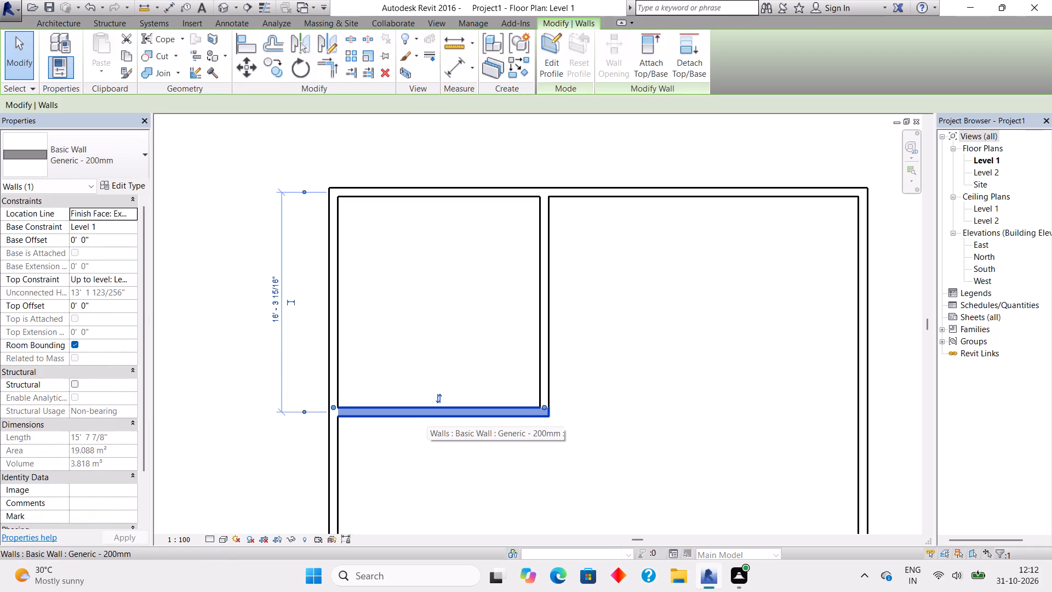
scroll(427, 411, "up", 1)
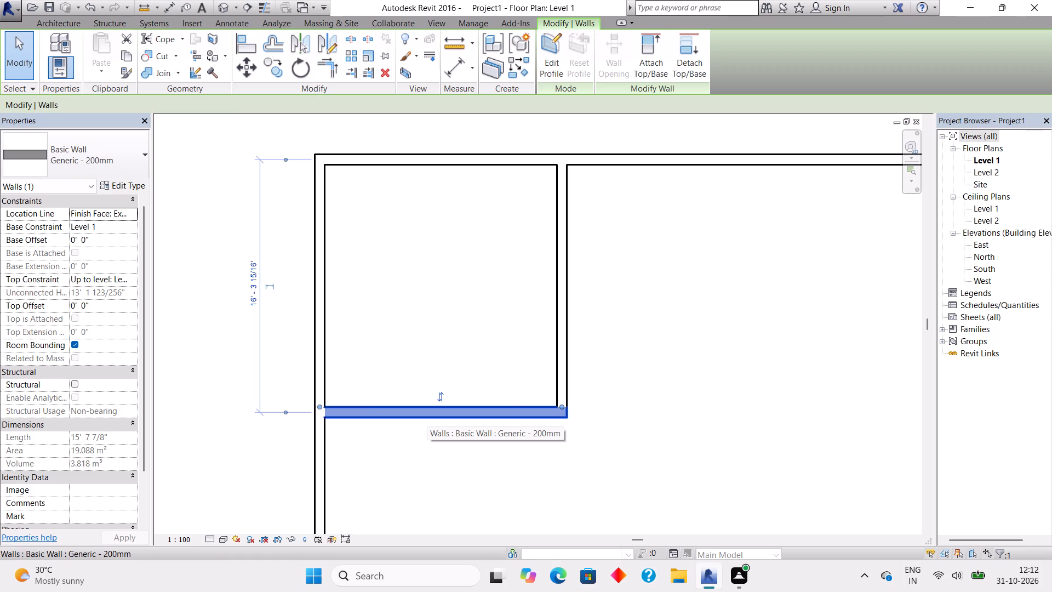
scroll(427, 411, "up", 2)
key("Down")
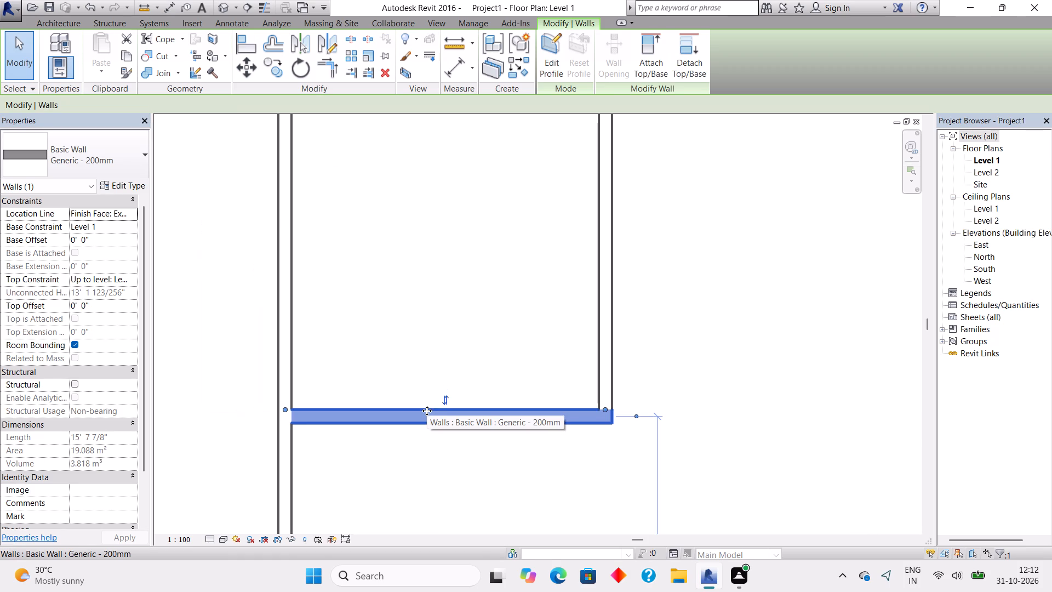
Recheck the corner room's inside depth between its north and south wall faces with an aligned dimension, leaving it unplaced.
middle_click_drag(469, 245, 468, 316)
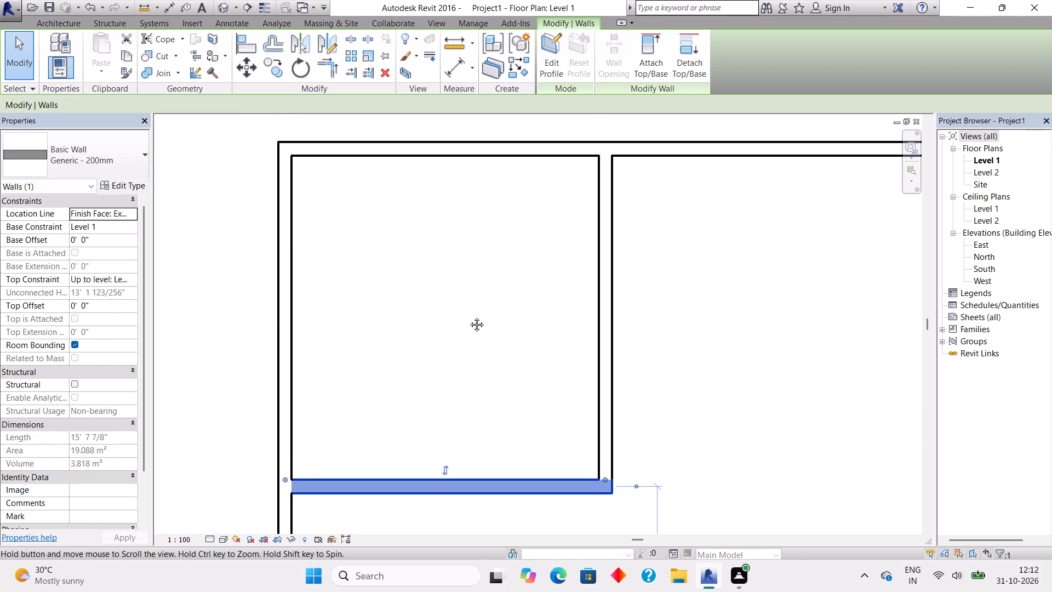
middle_click_drag(468, 316, 478, 293)
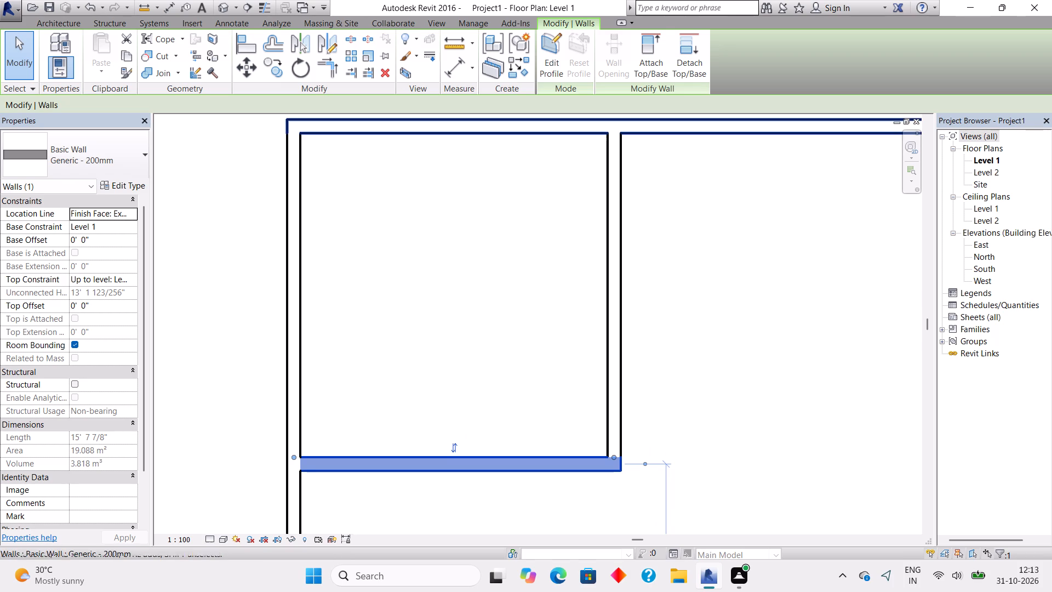
left_click(459, 55)
left_click(458, 58)
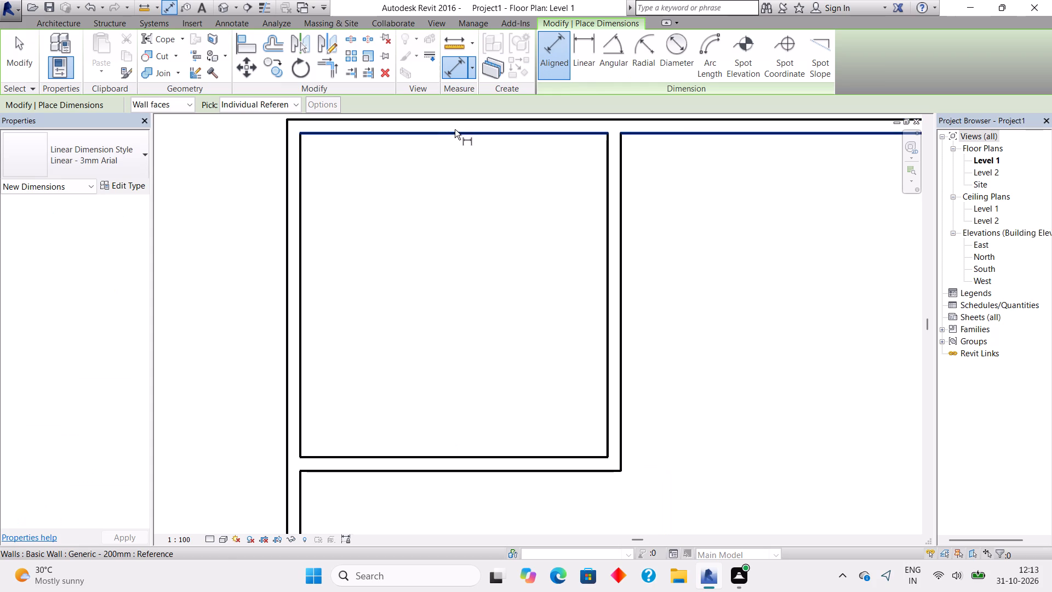
left_click(455, 132)
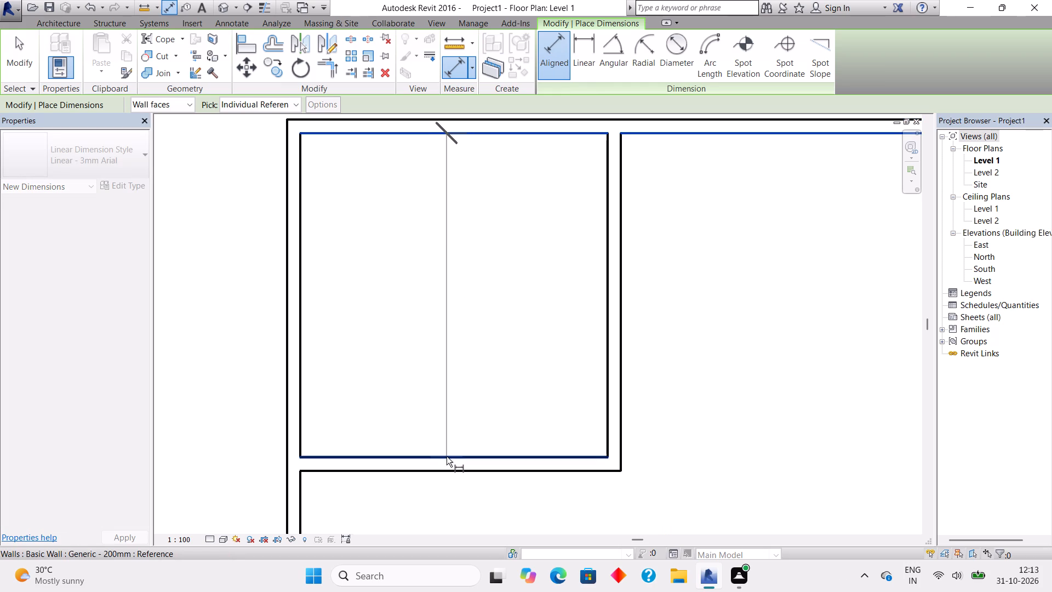
left_click(447, 457)
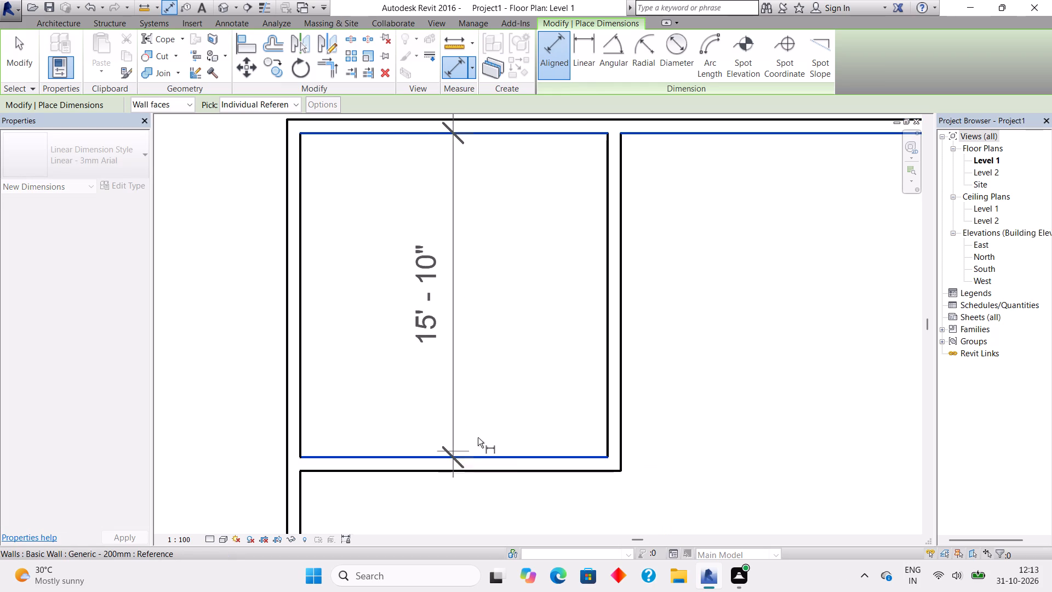
right_click(642, 342)
left_click(661, 357)
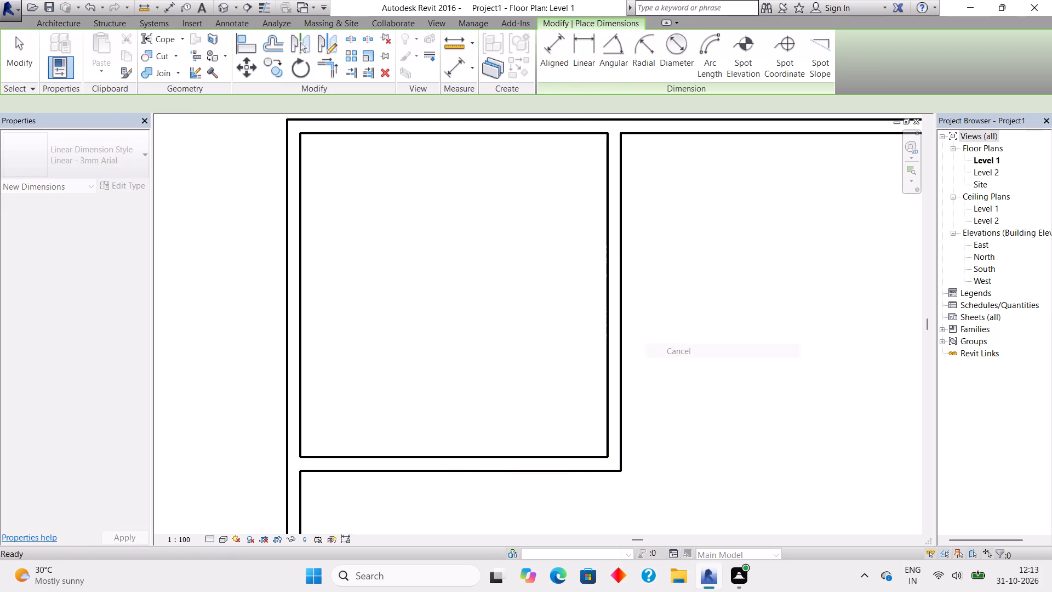
right_click(488, 161)
left_click_drag(524, 164, 491, 167)
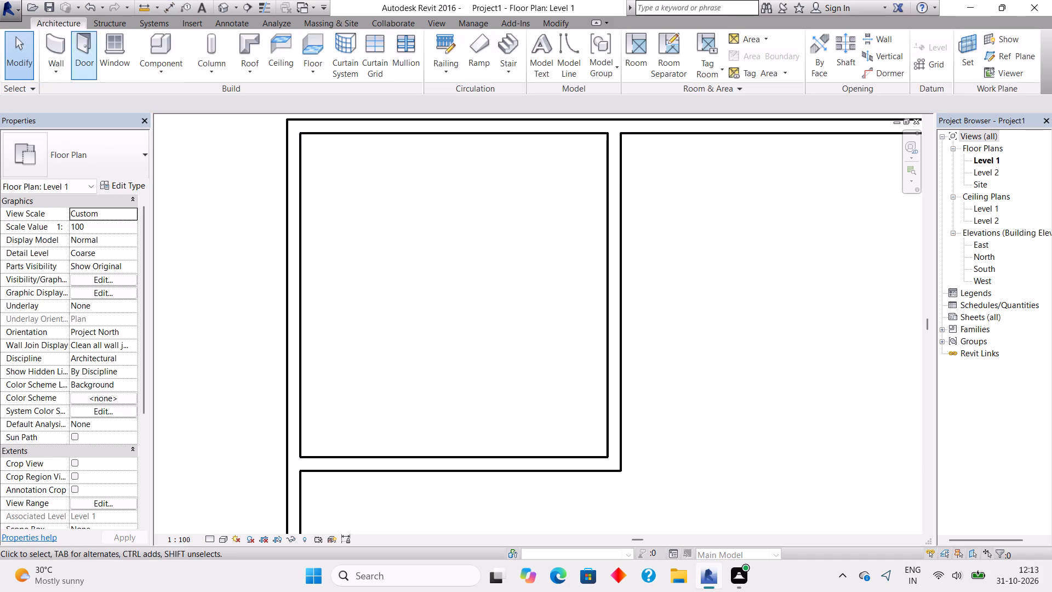
Draw two chained walls enclosing a small room east of the corner room against the north wall, about 5' 6" by 8' 3" inside.
left_click(52, 36)
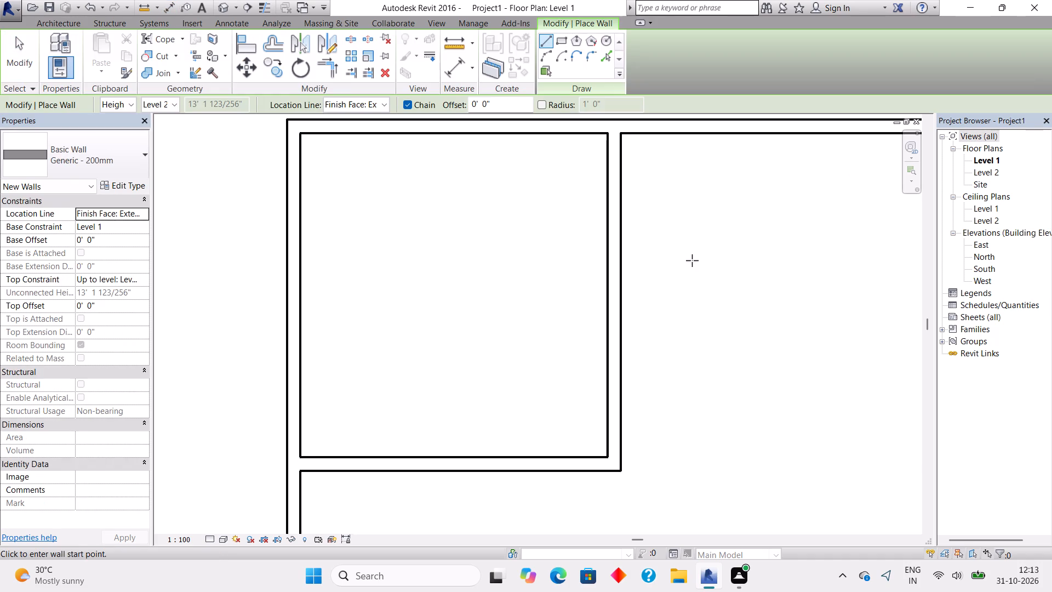
left_click(622, 299)
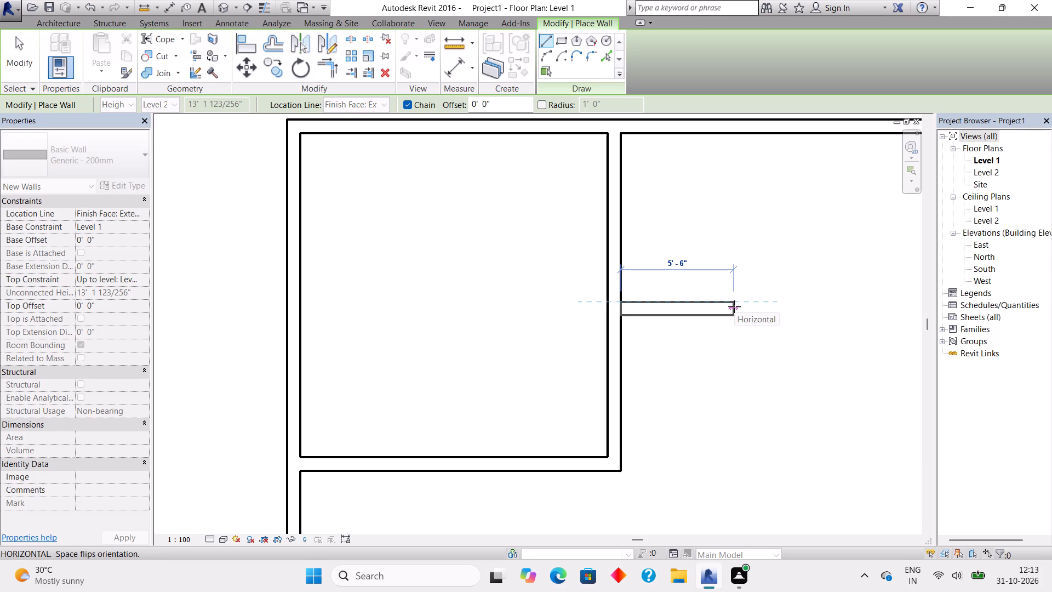
left_click(735, 304)
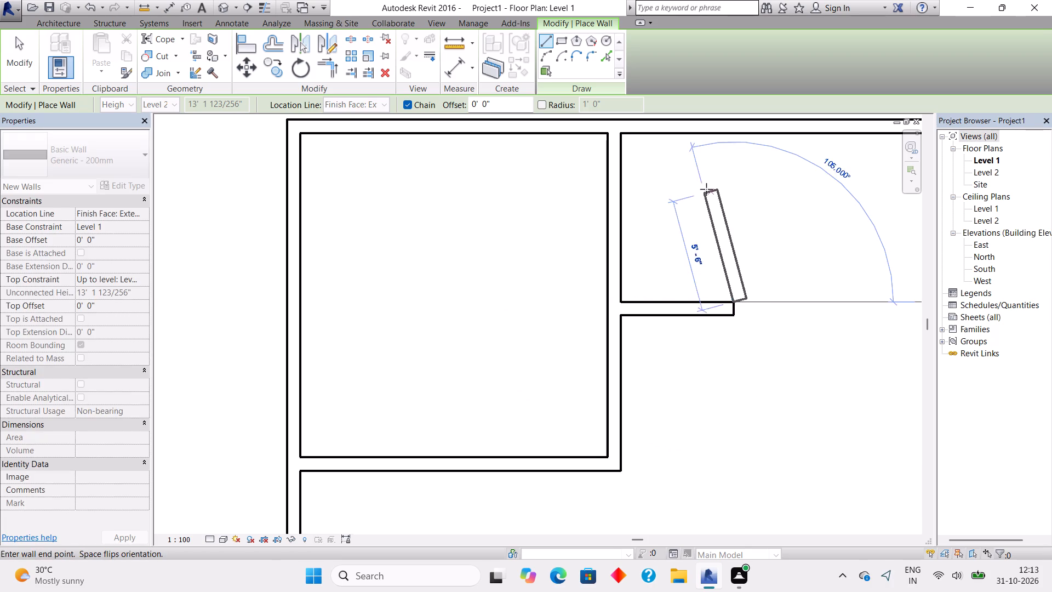
left_click(728, 136)
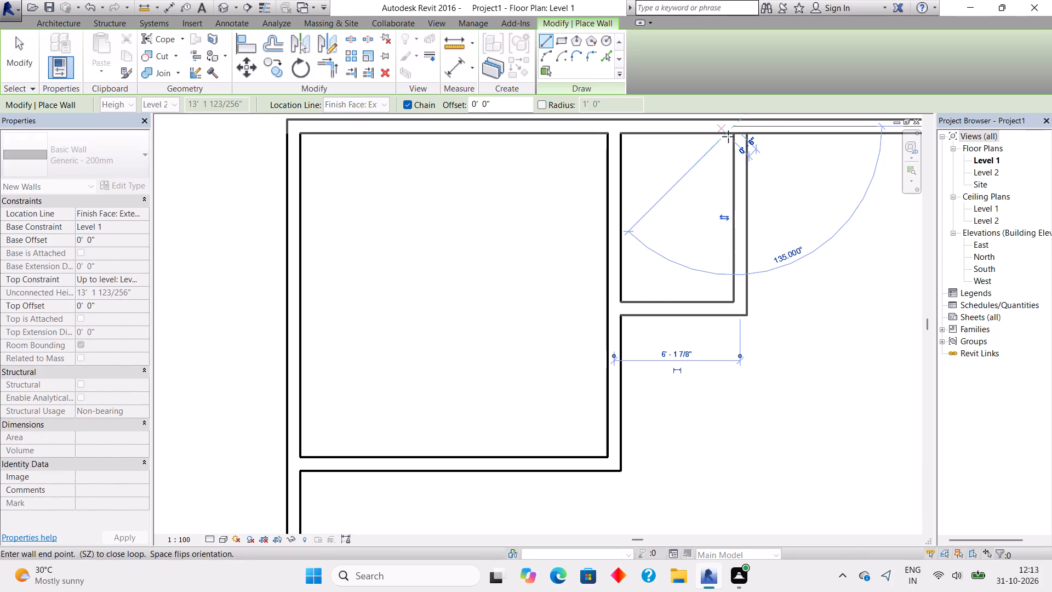
right_click(805, 241)
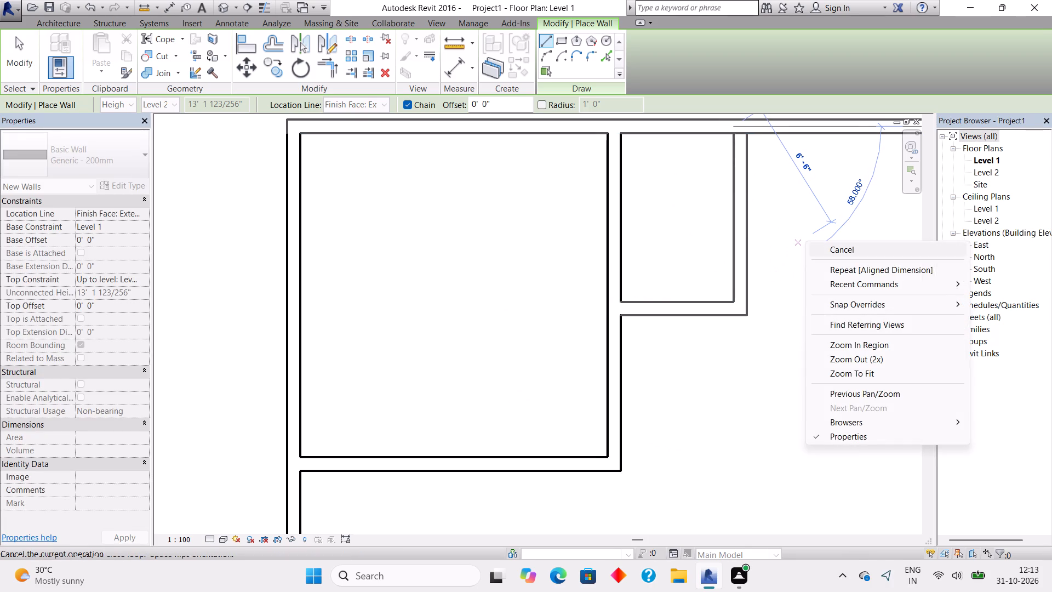
left_click(824, 245)
Measure the small room's inside depth between its north and south wall faces using an aligned dimension without placing it.
left_click(447, 69)
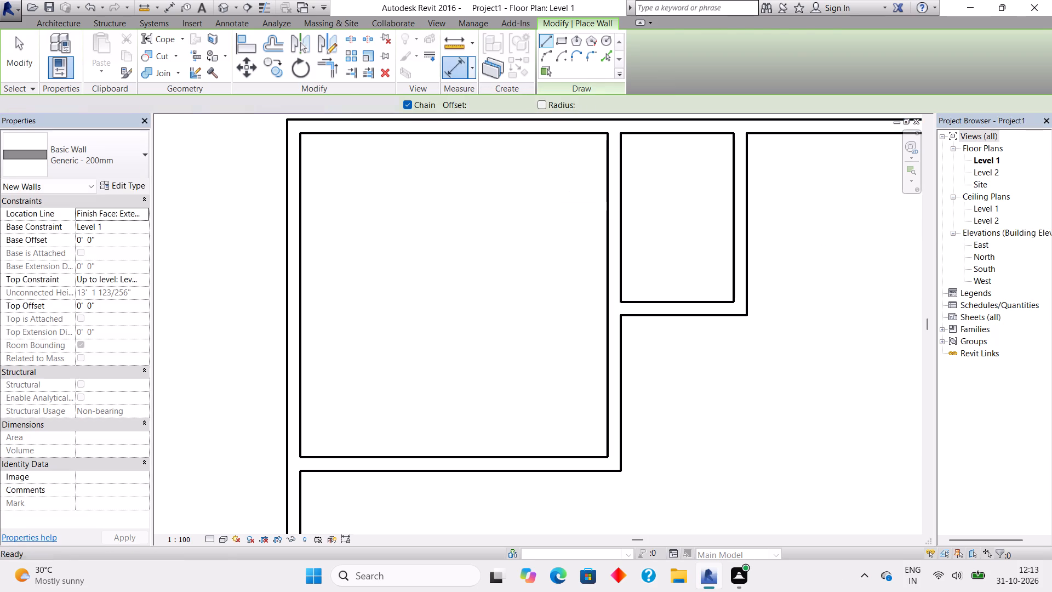
left_click(651, 137)
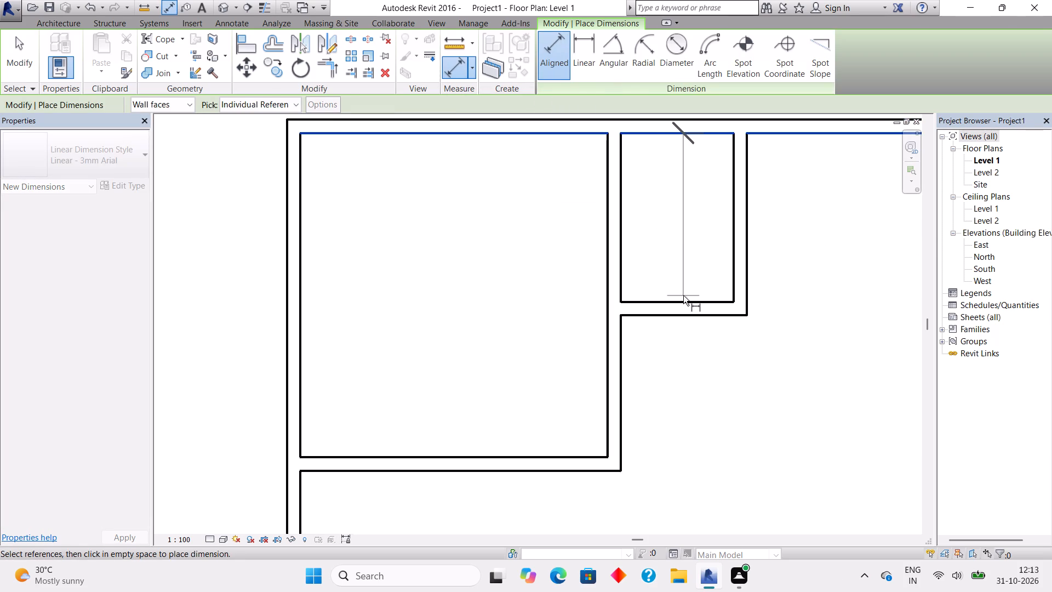
left_click(683, 300)
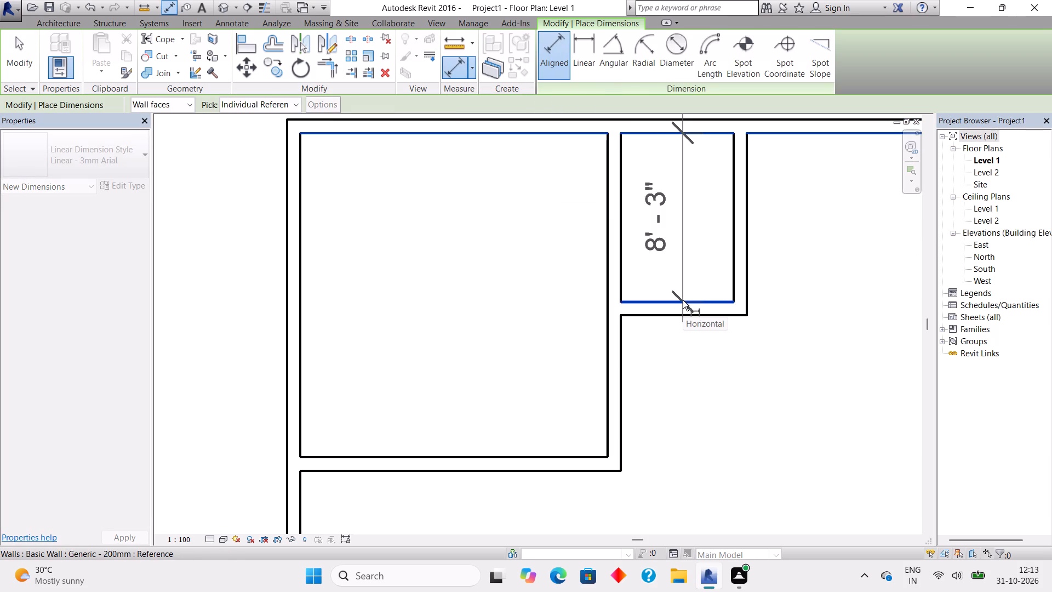
right_click(683, 300)
left_click(705, 304)
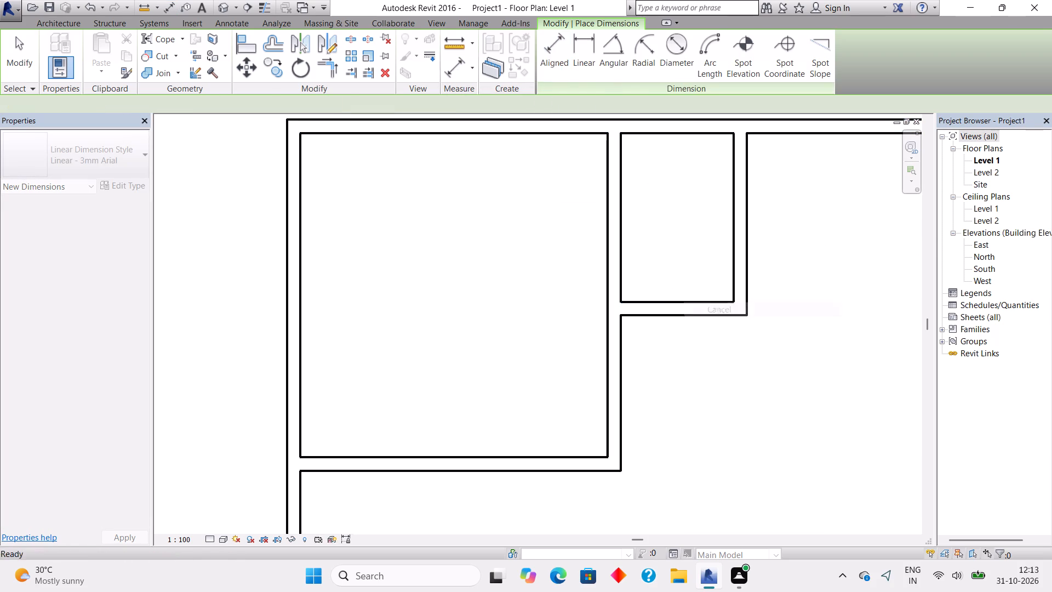
right_click(705, 304)
left_click(717, 310)
Nudge the small room's south wall northward to an inside depth of about 7' 1", shifting the temporary dimension's witness lines to the inner wall faces.
left_click(703, 303)
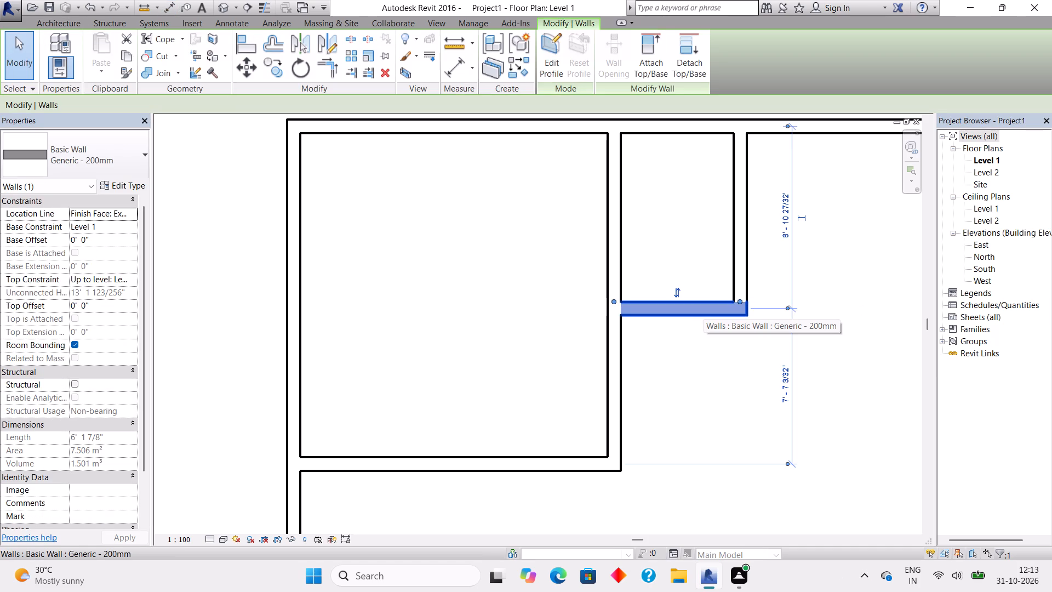
key("Up")
key("Up")
key("Up")
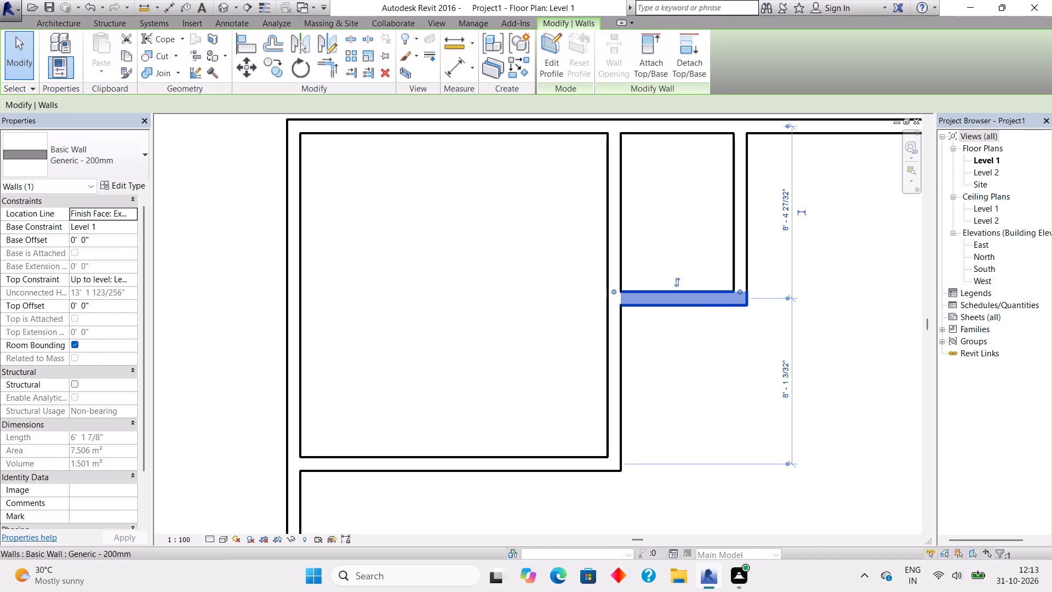
left_click(785, 299)
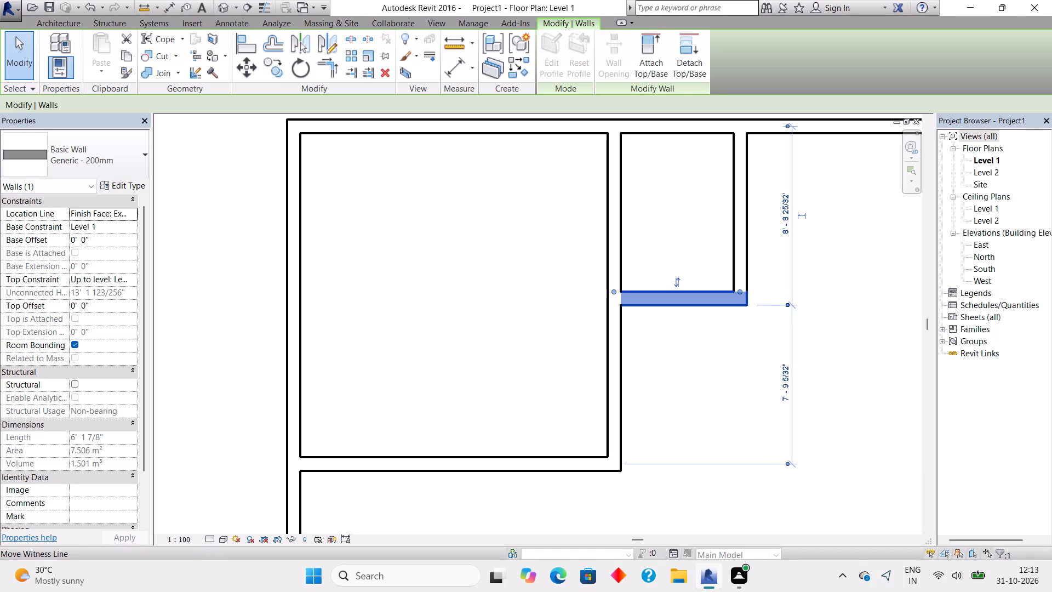
left_click(786, 303)
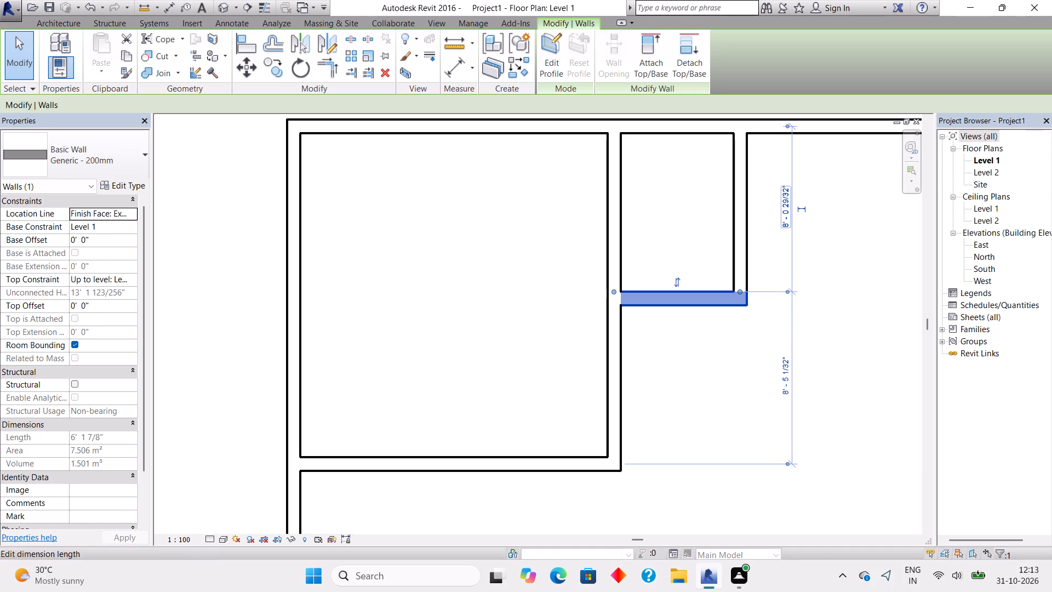
left_click(787, 127)
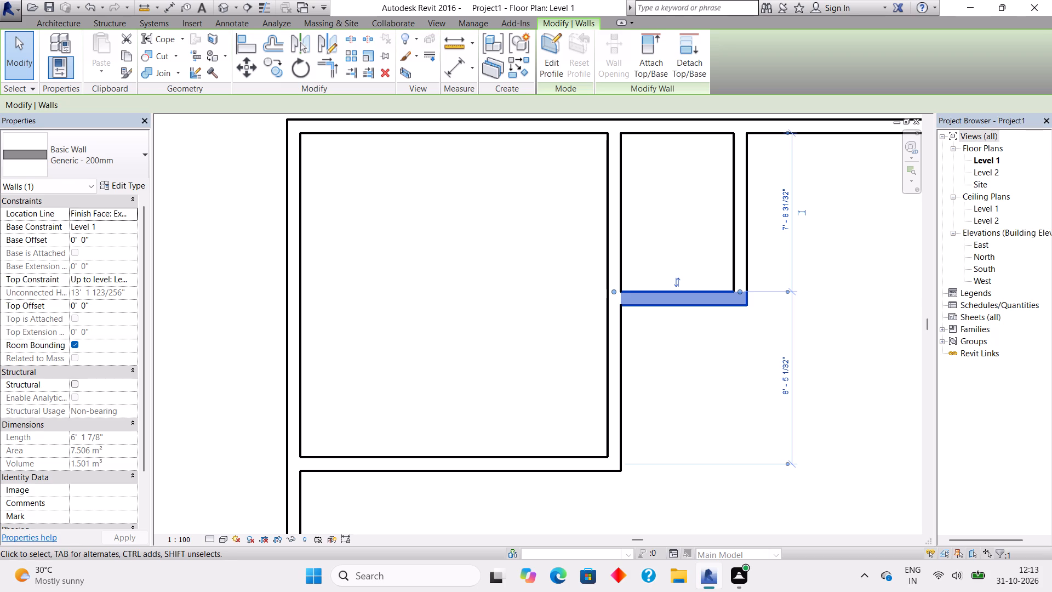
key("Up")
key("Up")
key("Up")
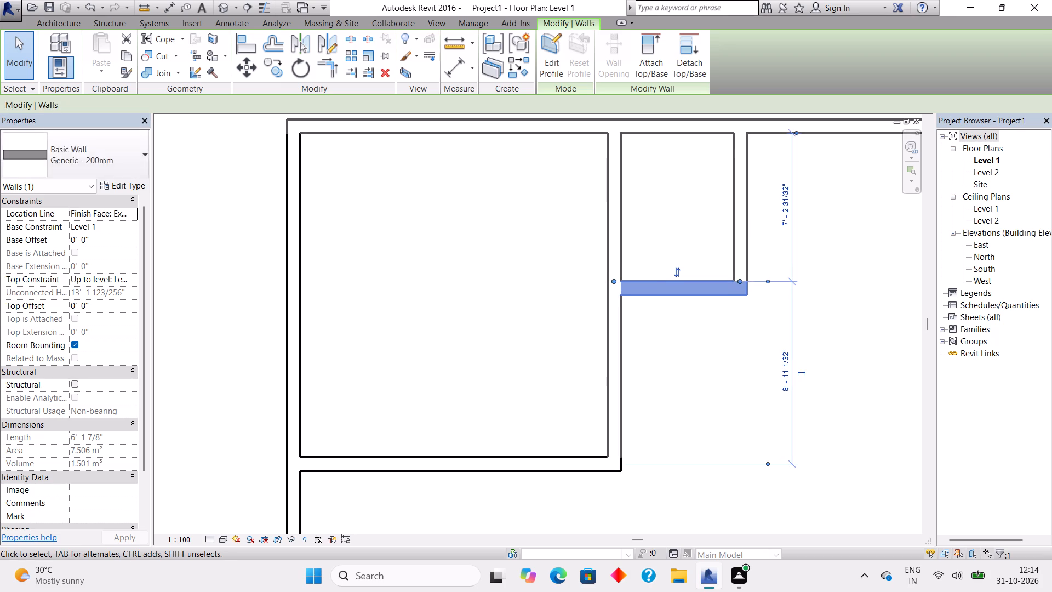
key("Up")
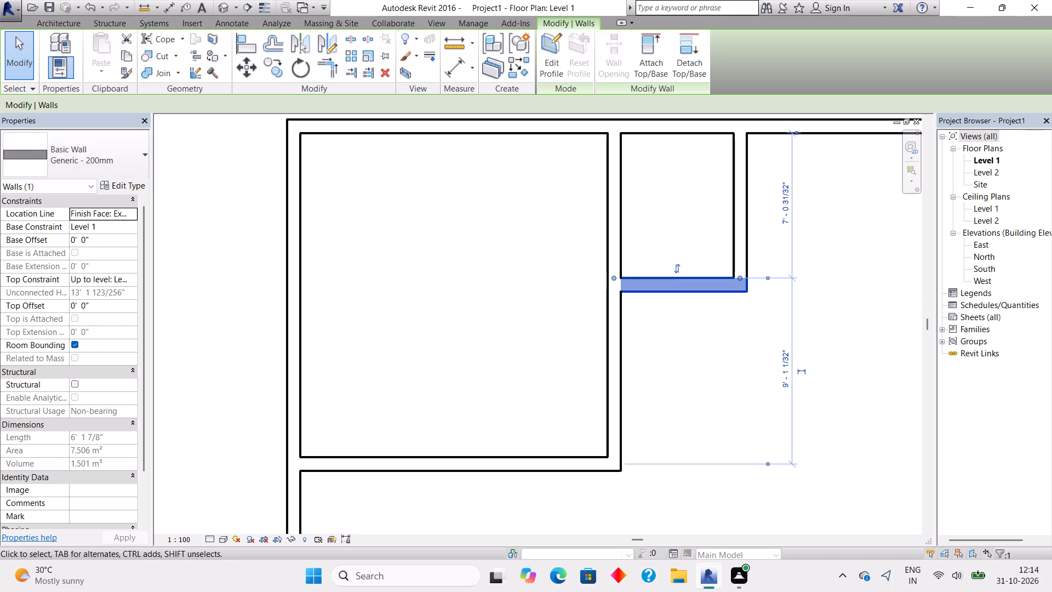
right_click(827, 355)
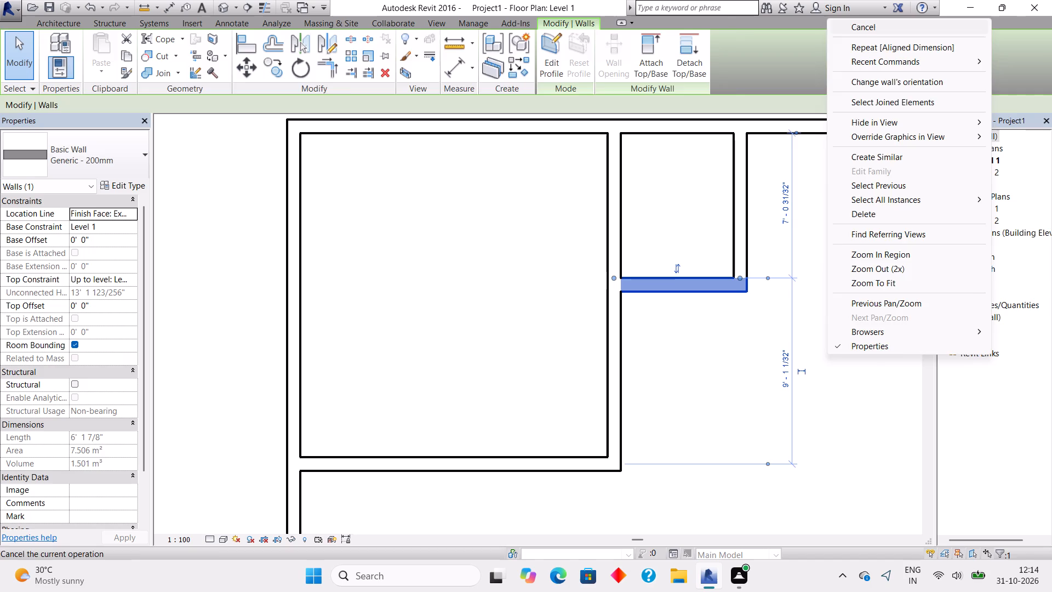
left_click(860, 29)
Draw a horizontal partition wall about 23' long from the corner room's east wall, south of the small room, to the outer east wall.
middle_click_drag(825, 333, 665, 339)
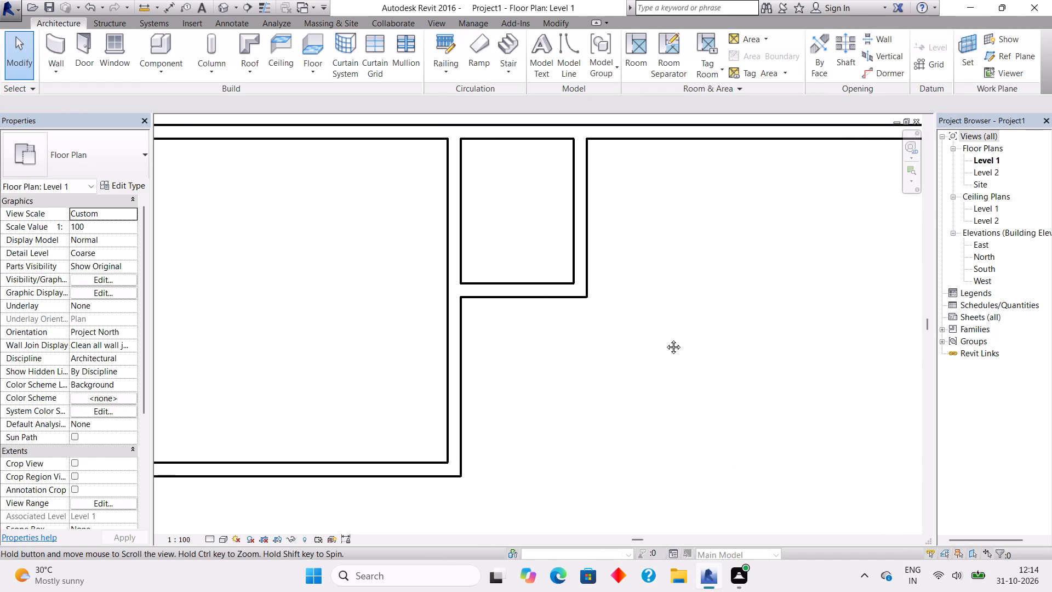
middle_click_drag(665, 339, 619, 334)
left_click(59, 50)
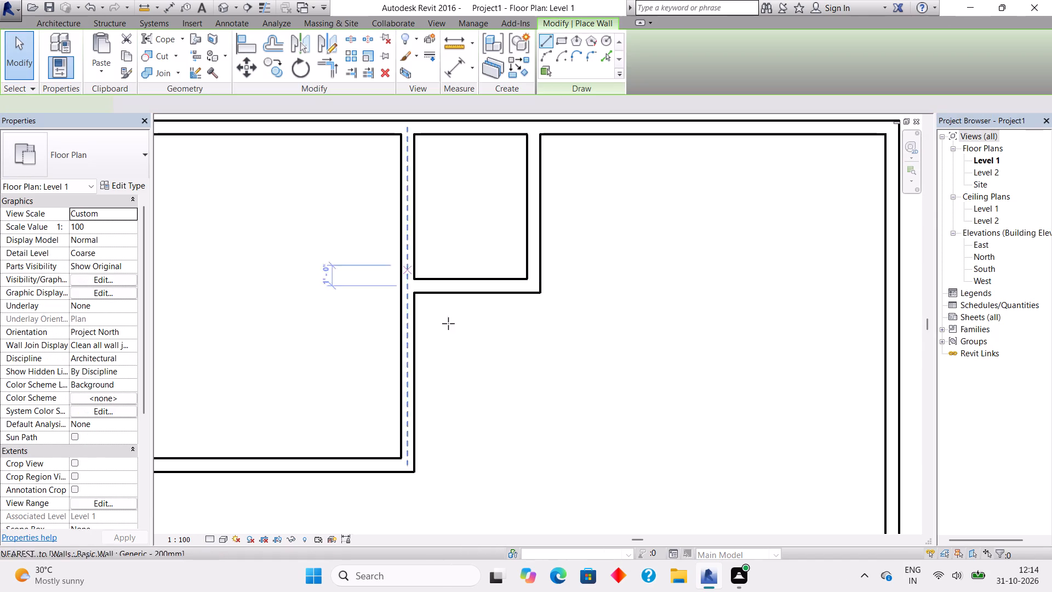
left_click(416, 363)
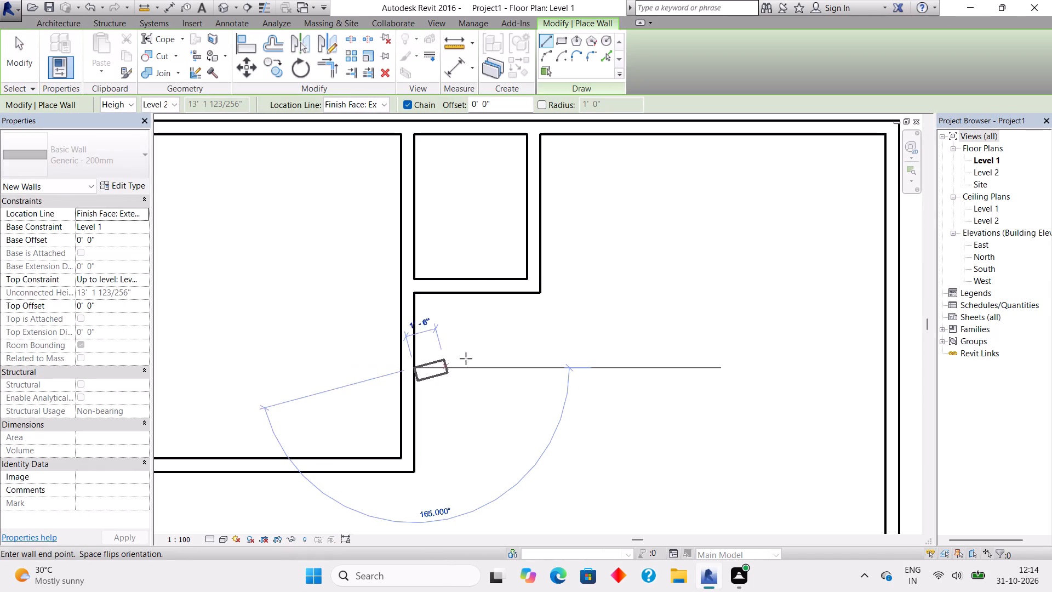
left_click(885, 366)
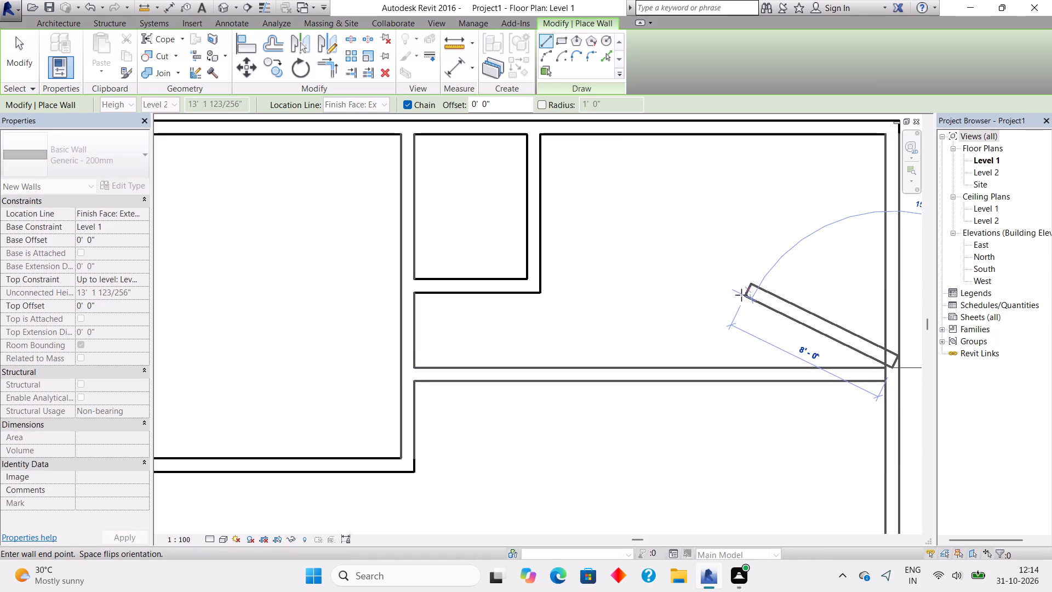
right_click(741, 295)
left_click(762, 303)
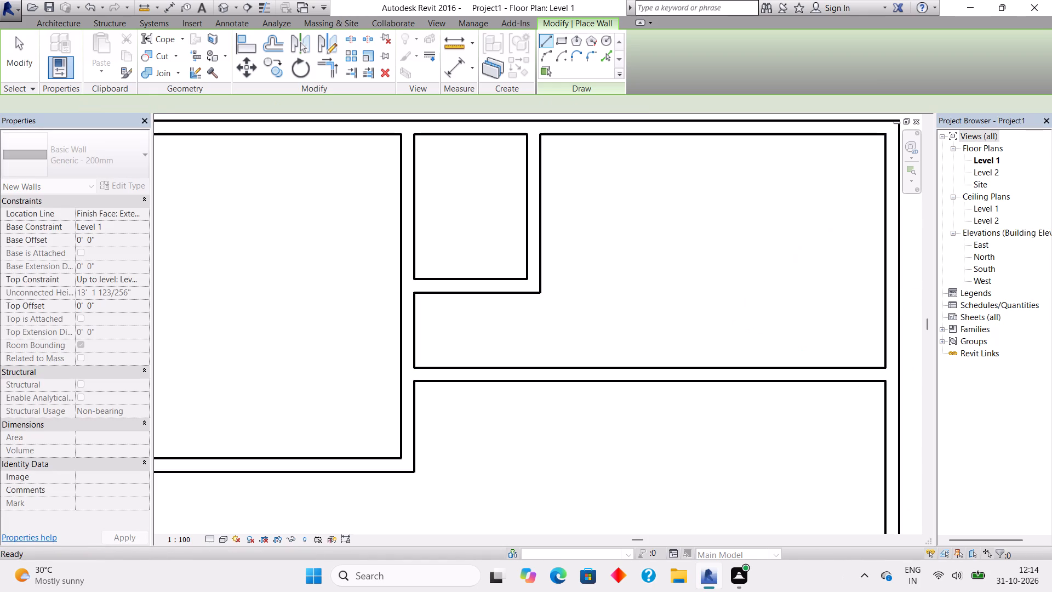
right_click(653, 435)
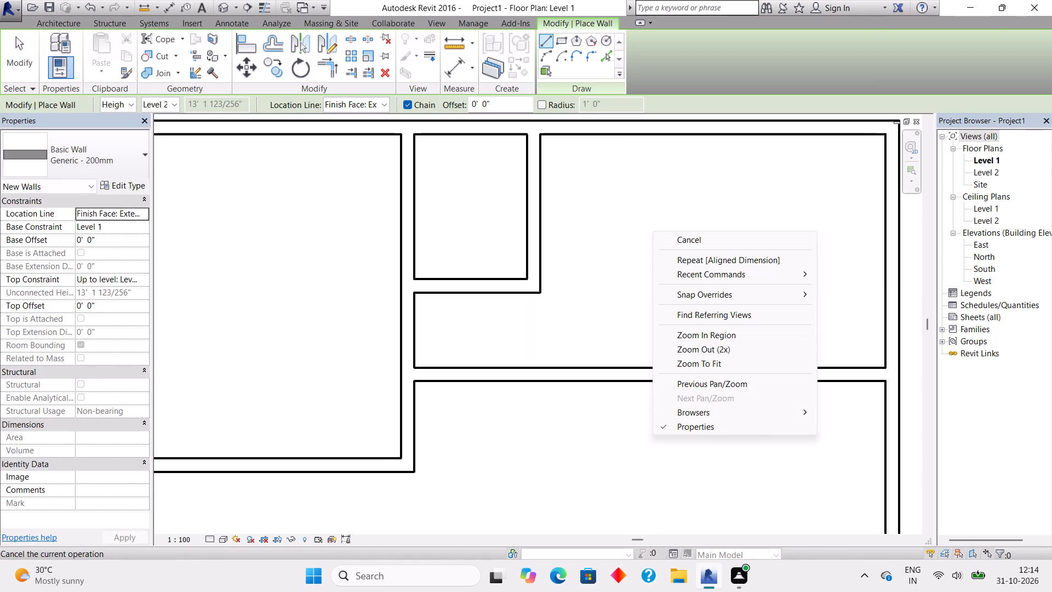
left_click(697, 235)
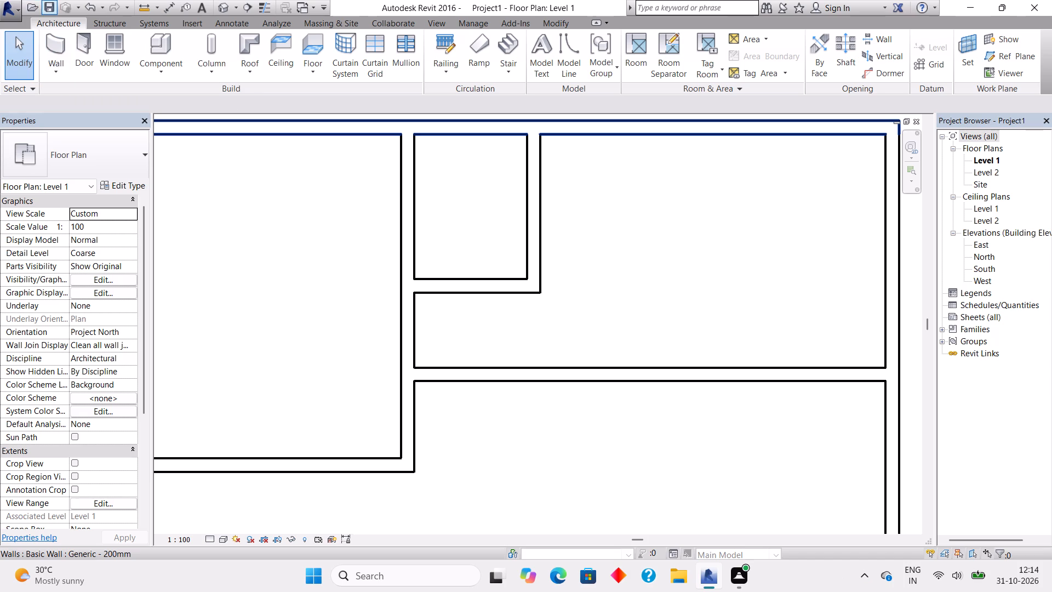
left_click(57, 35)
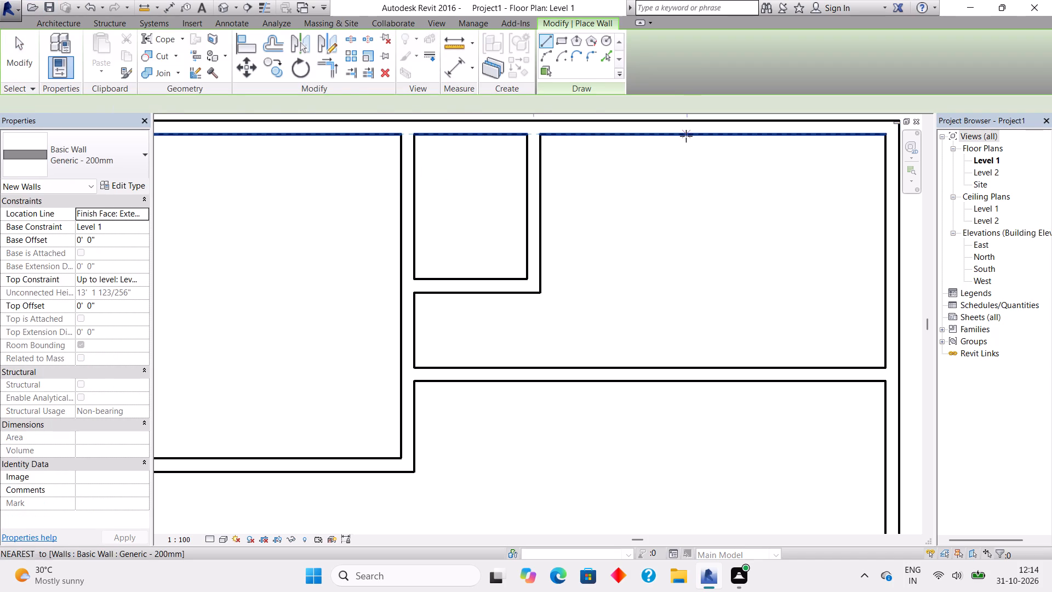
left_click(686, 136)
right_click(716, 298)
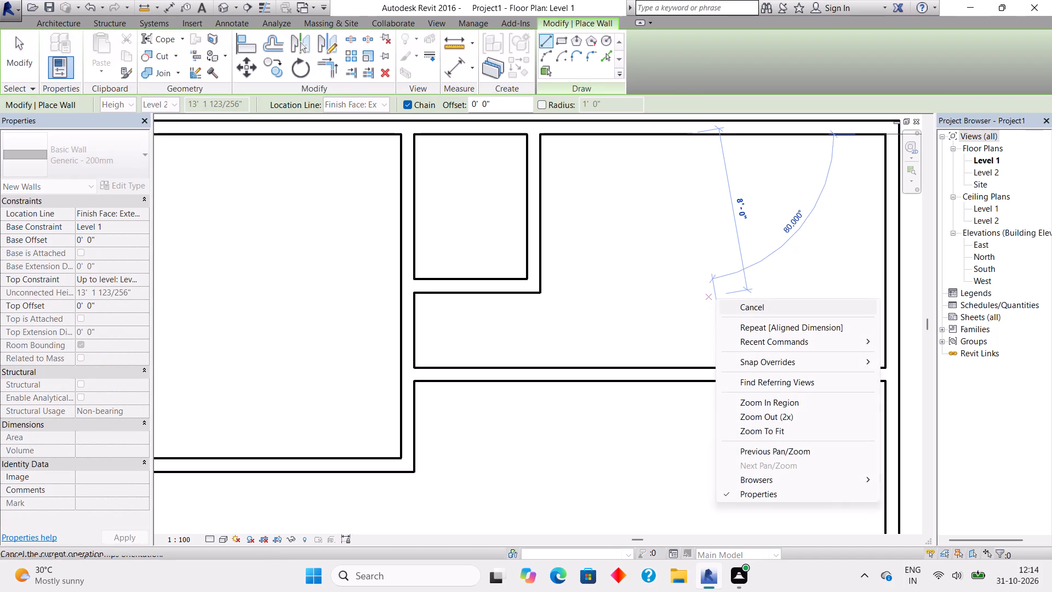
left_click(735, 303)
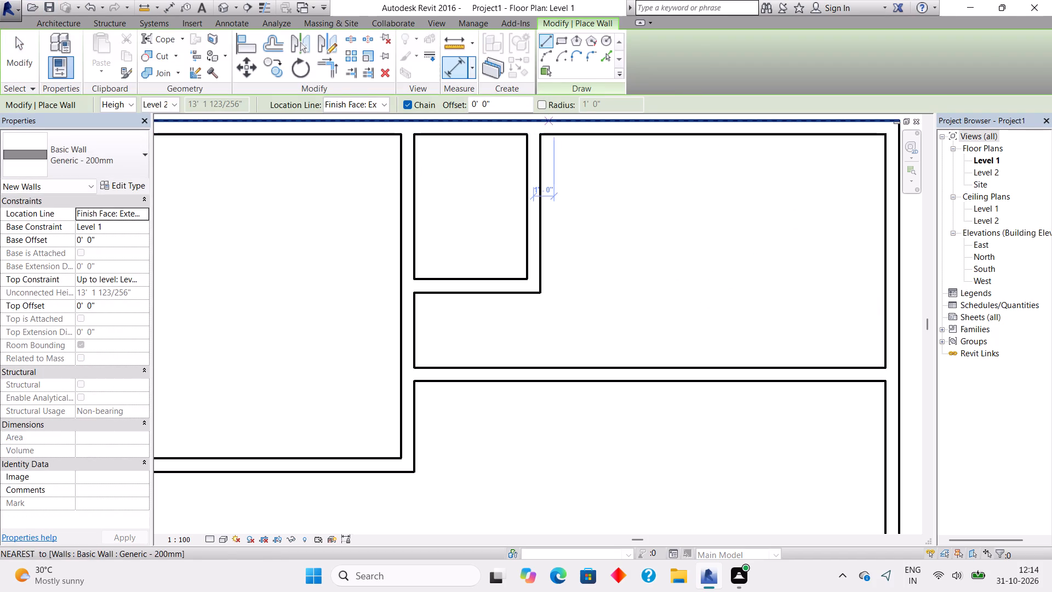
Measure the northeast room's inside depth between the north wall and the long partition using an aligned dimension without placing it.
left_click(456, 66)
left_click(707, 137)
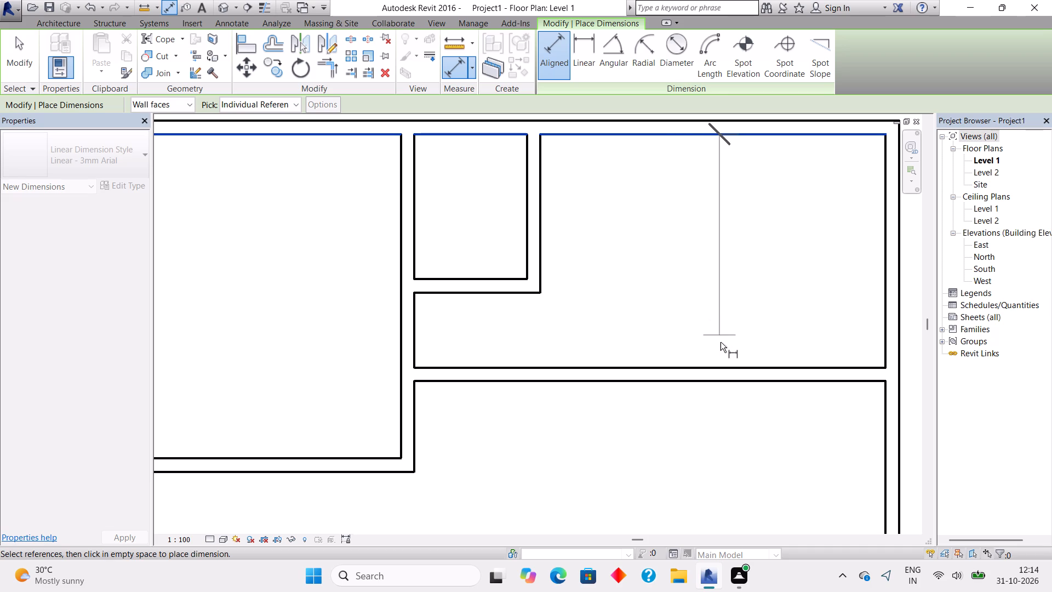
left_click(725, 366)
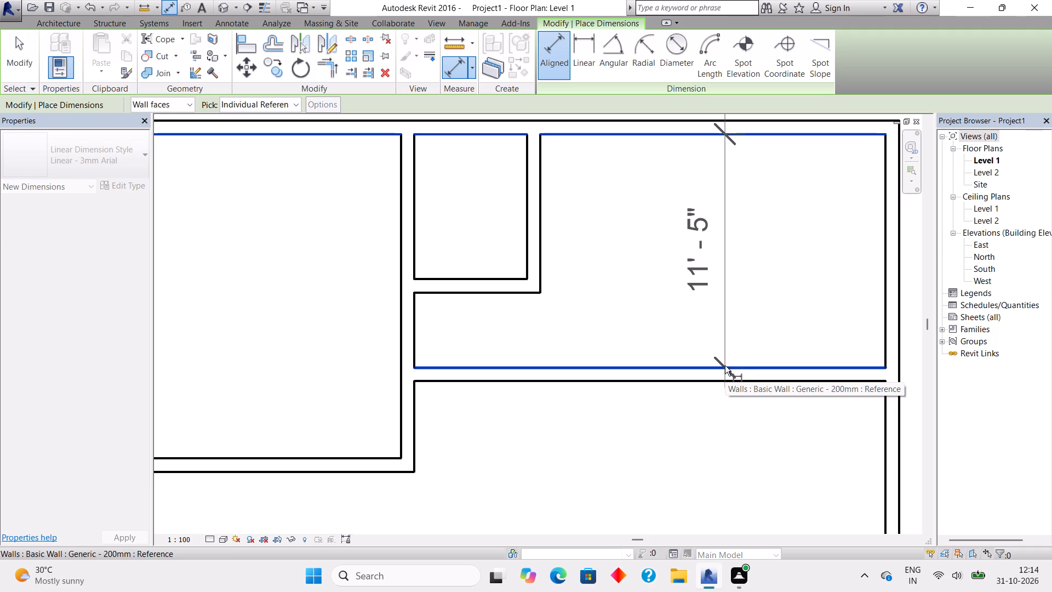
right_click(725, 366)
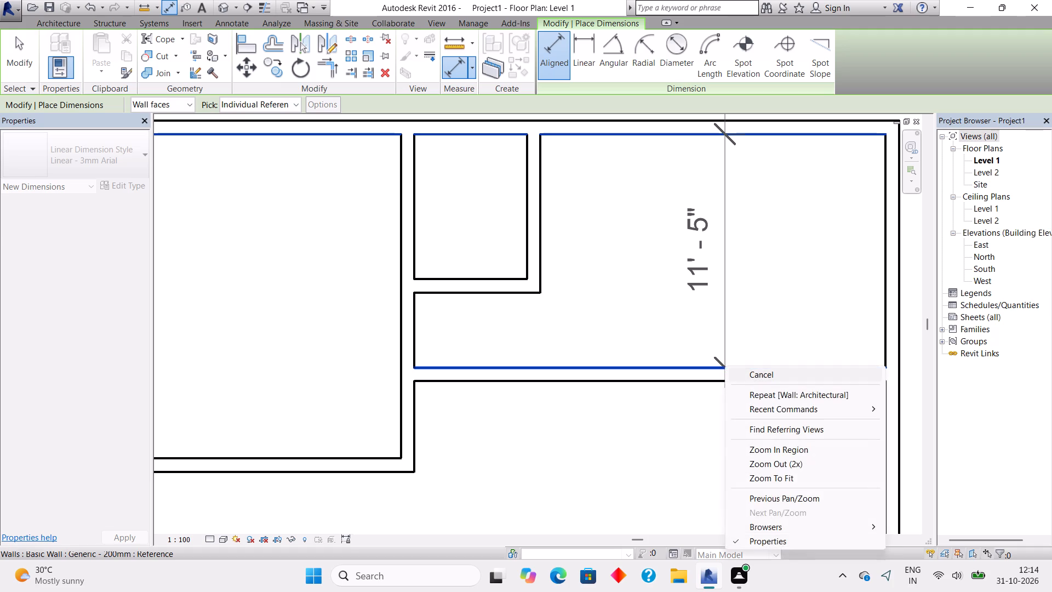
left_click(743, 377)
right_click(743, 377)
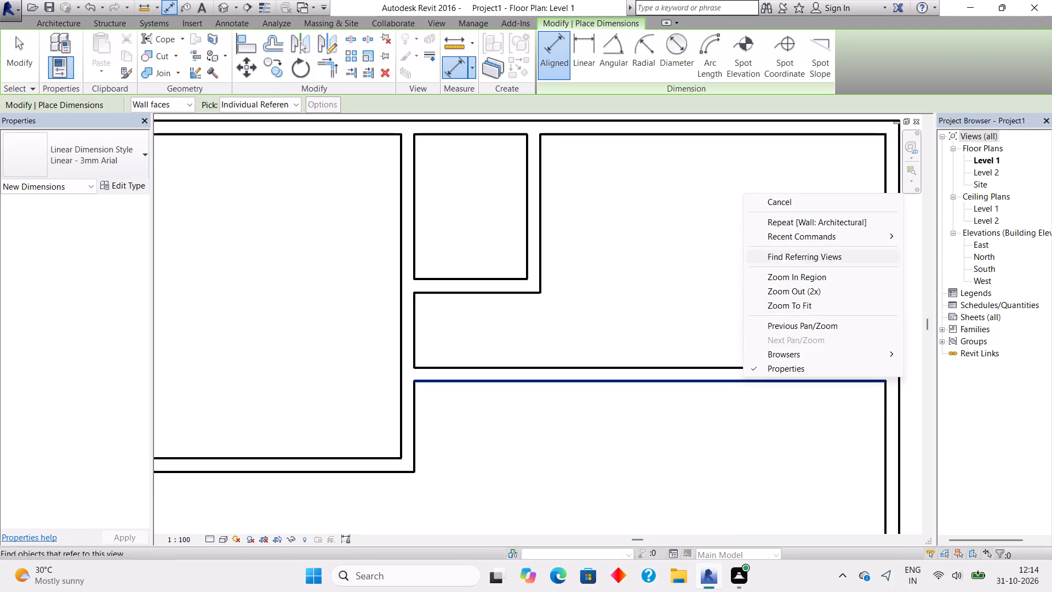
left_click(763, 200)
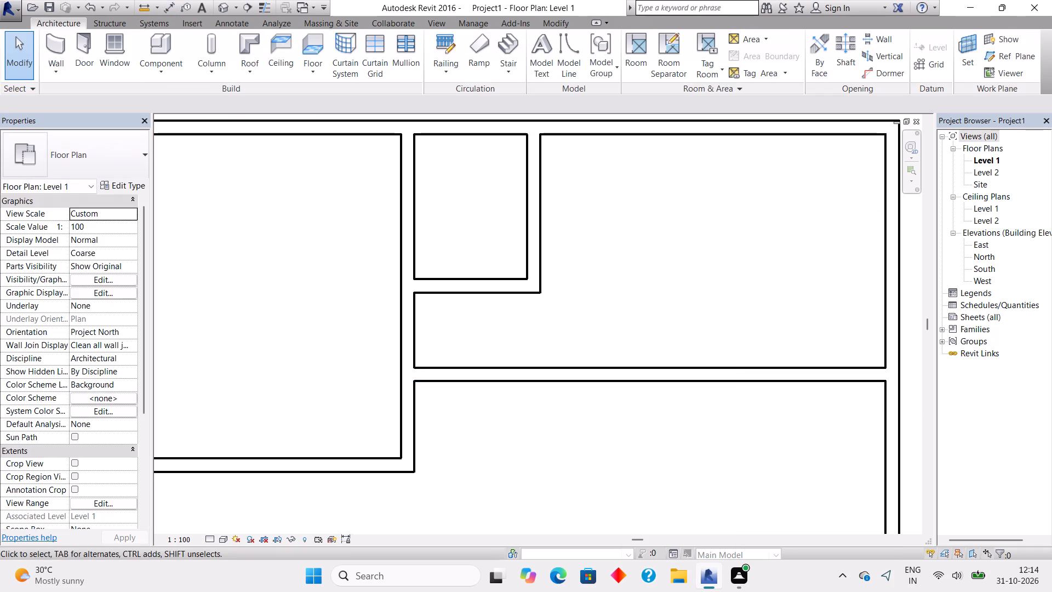
Nudge the long horizontal partition south of the northeast room three increments southward.
left_click(695, 372)
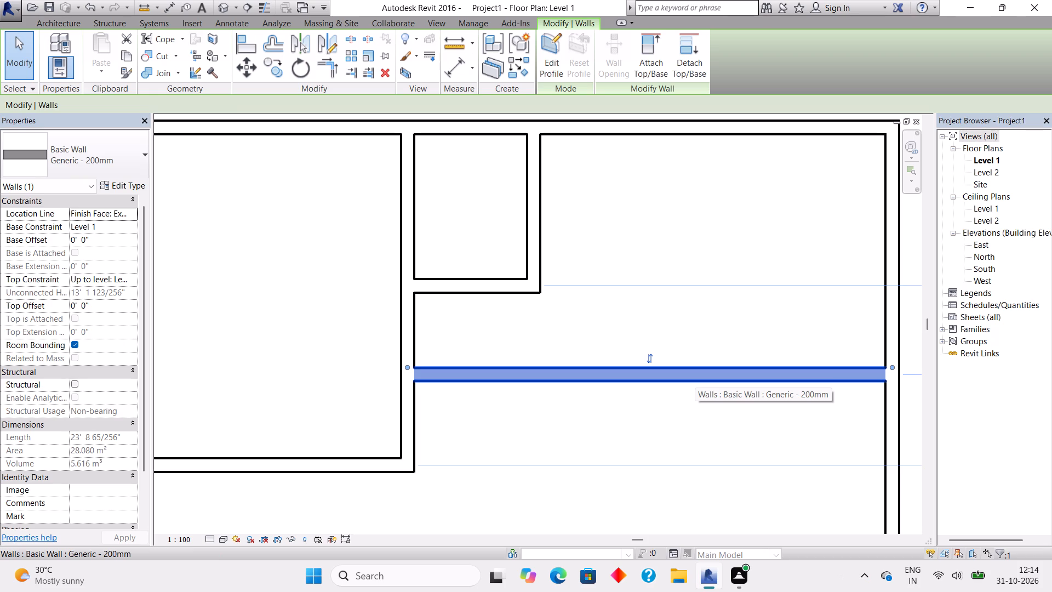
key("Down")
key("Down")
key("Down")
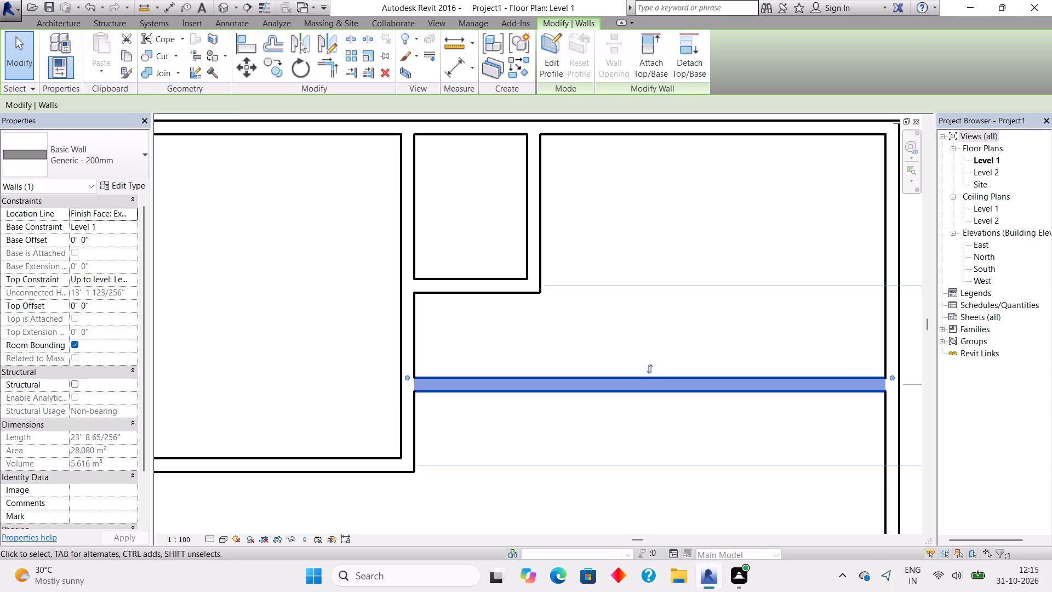
Measure the northeast room's inside depth between the north wall and the long partition using an aligned dimension without placing it.
left_click(456, 71)
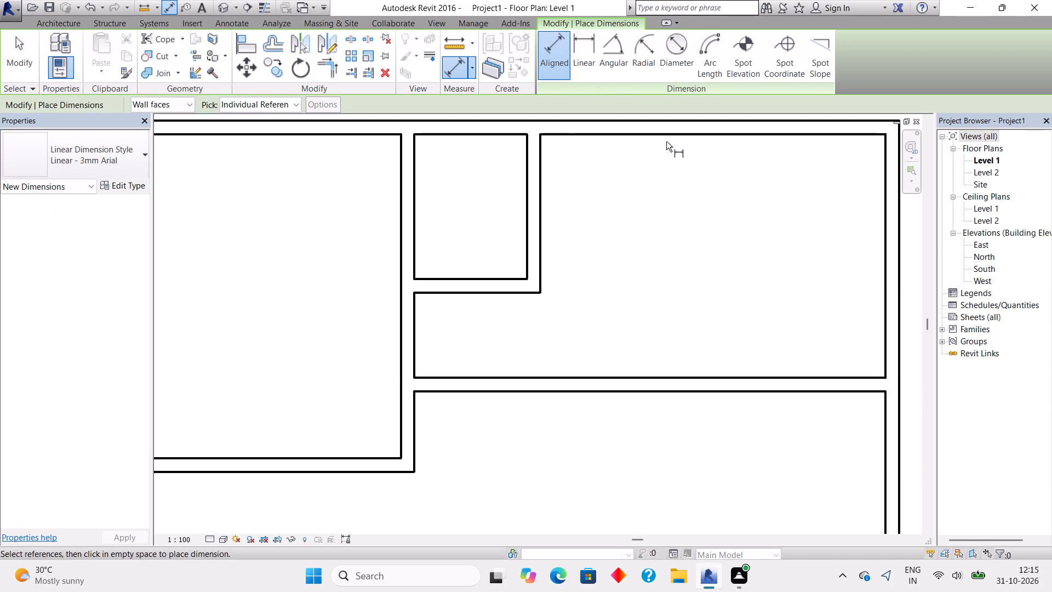
left_click(672, 132)
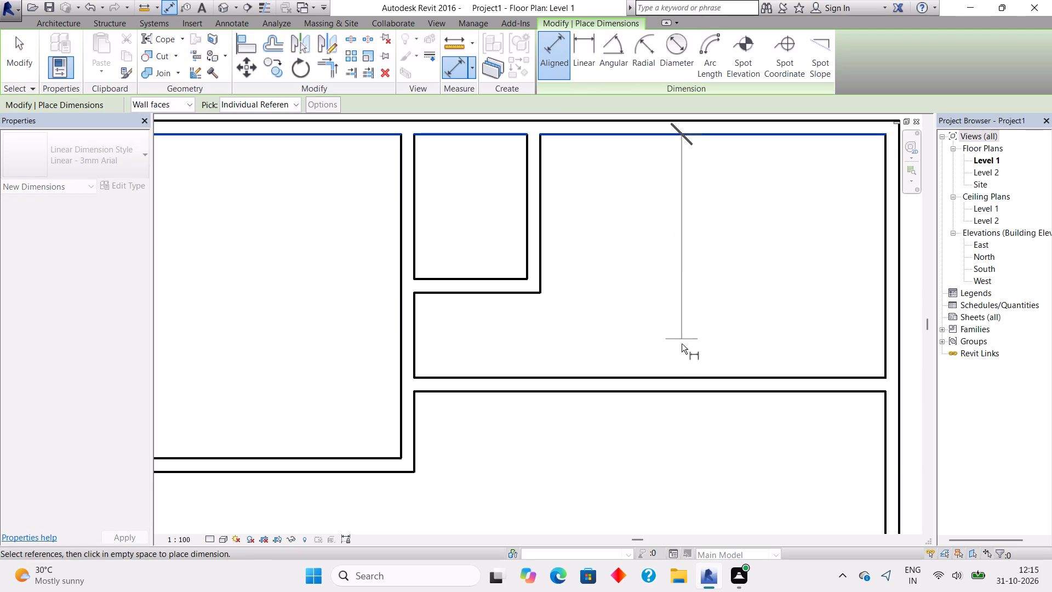
left_click(681, 375)
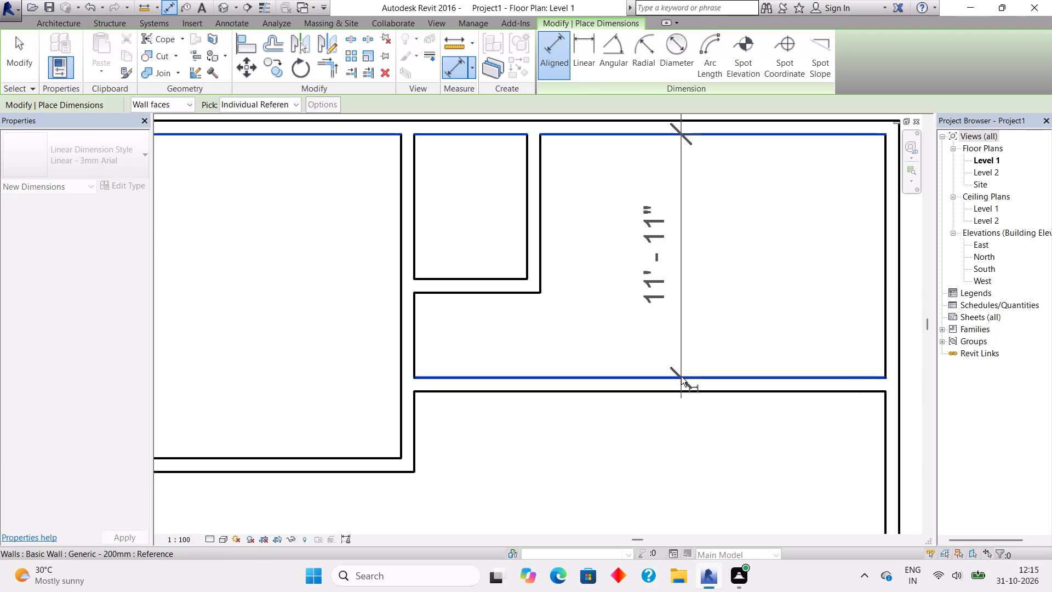
right_click(681, 377)
left_click(718, 196)
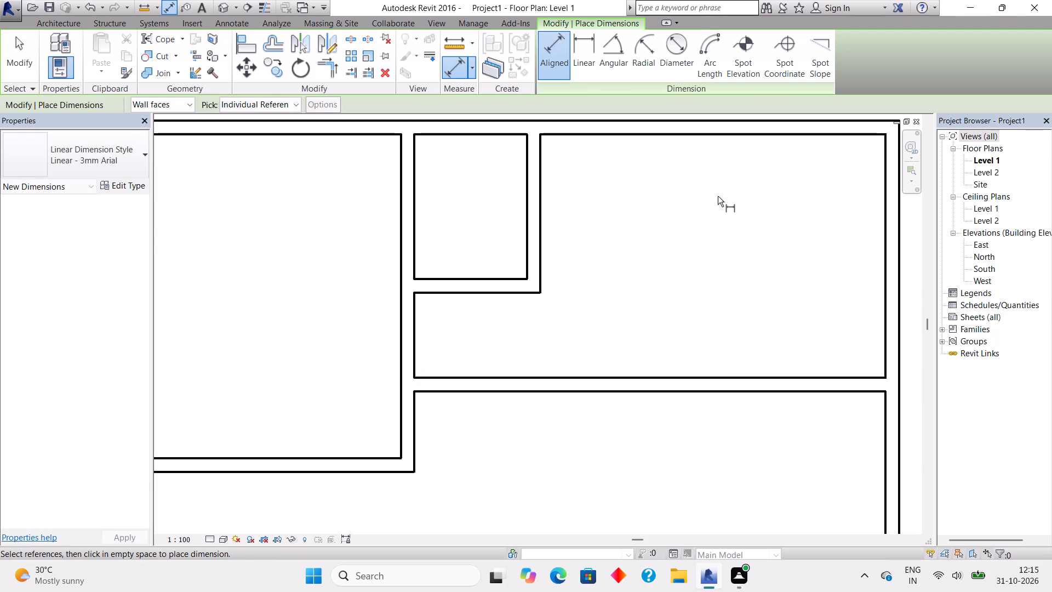
right_click(718, 196)
left_click(734, 207)
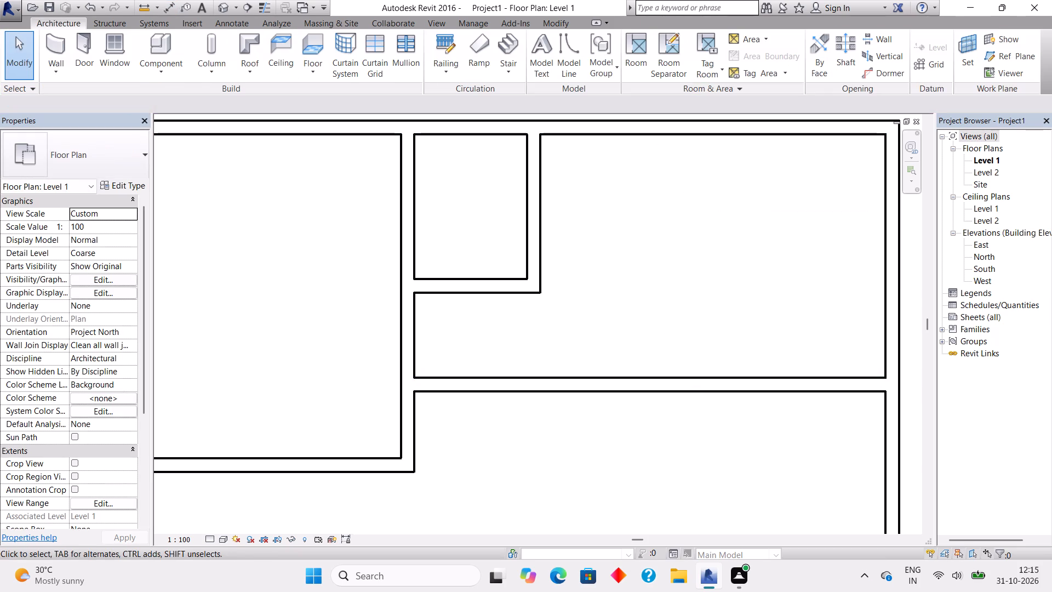
Nudge the long horizontal partition south of the northeast room two increments southward.
left_click(676, 380)
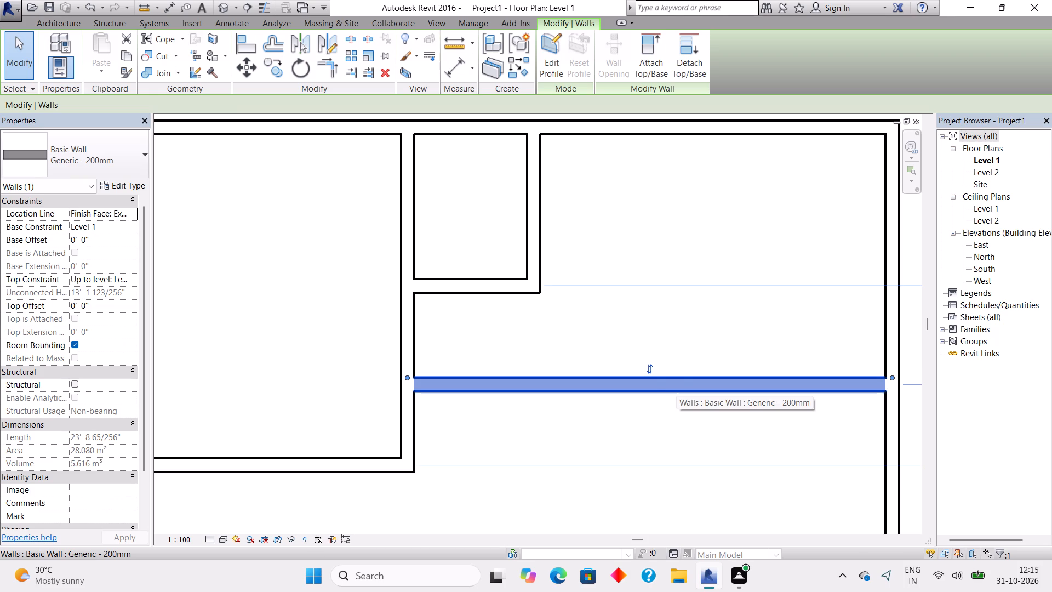
scroll(676, 380, "up", 2)
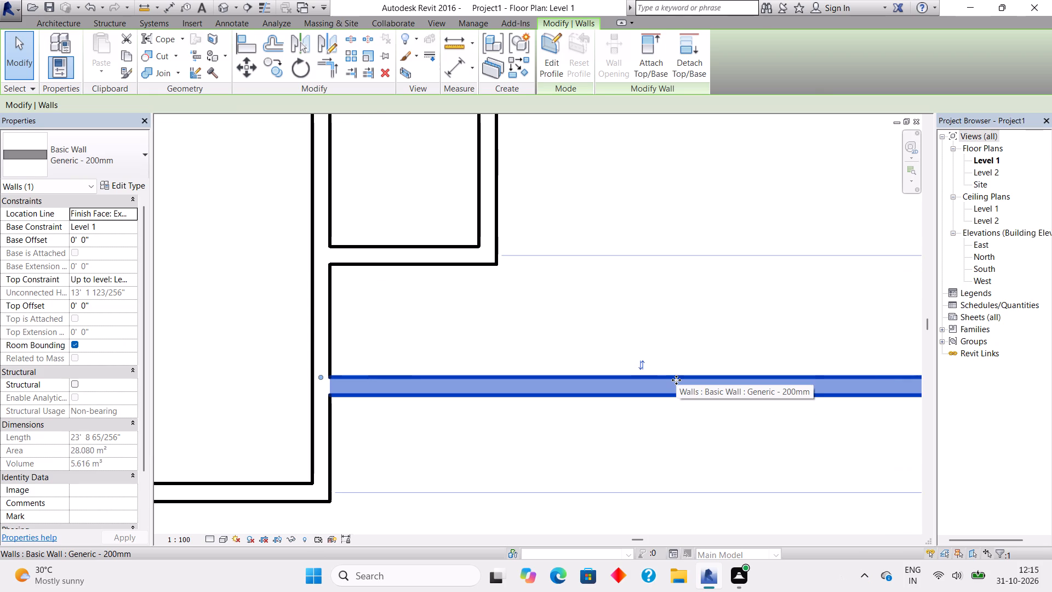
key("Down")
key("Down")
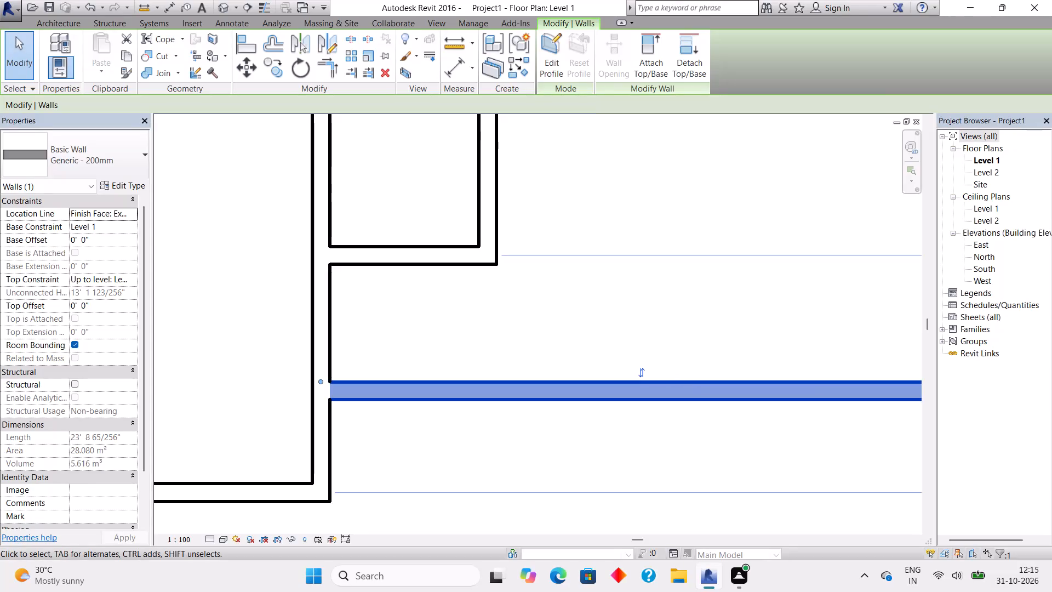
Recheck the northeast room's inside depth from the north wall to the long partition using an aligned dimension without placing it.
scroll(693, 249, "down", 6)
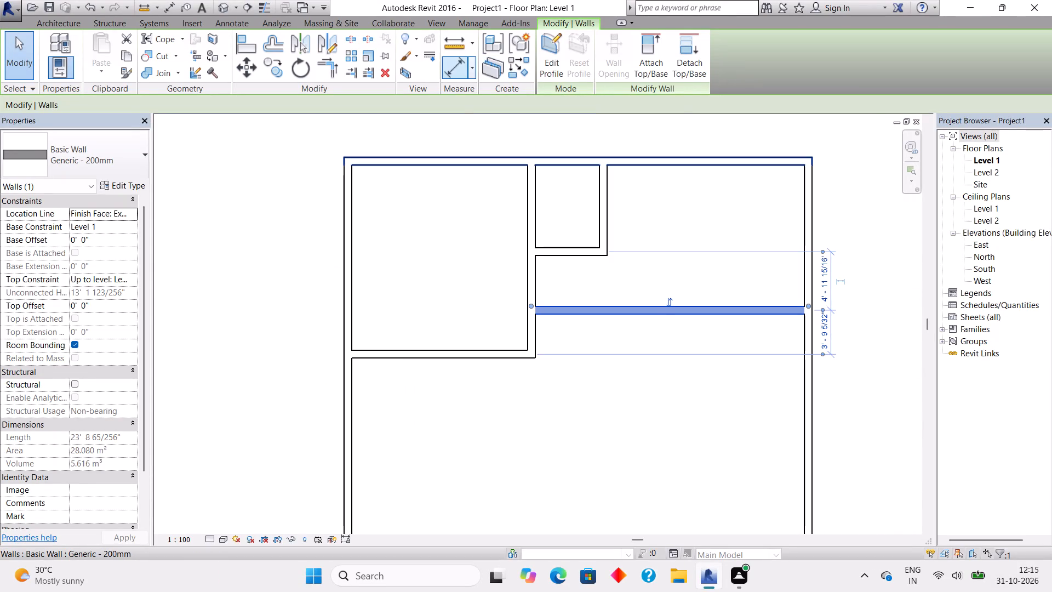
left_click(461, 69)
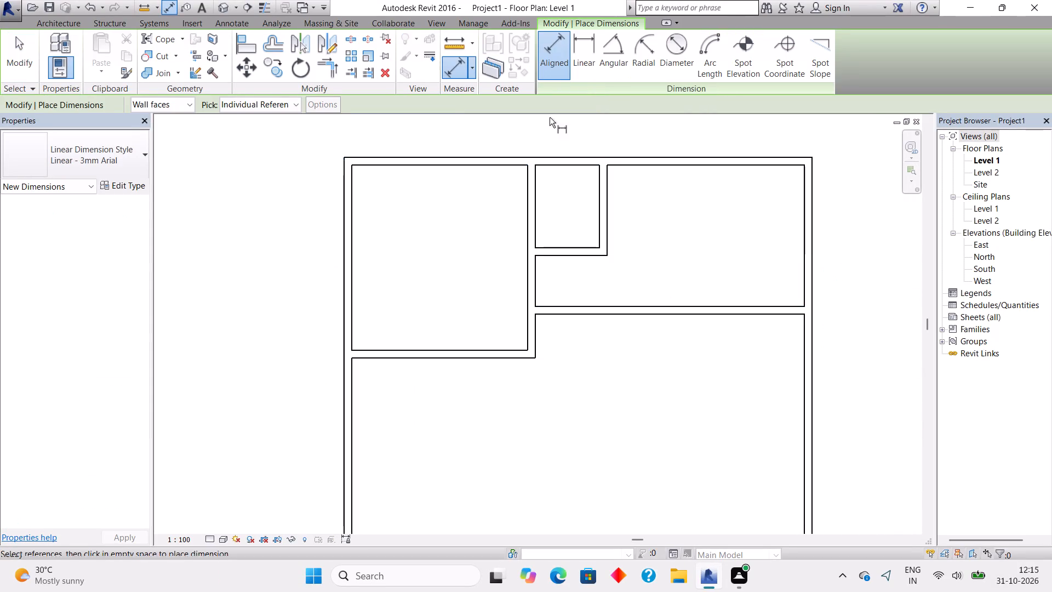
left_click(661, 168)
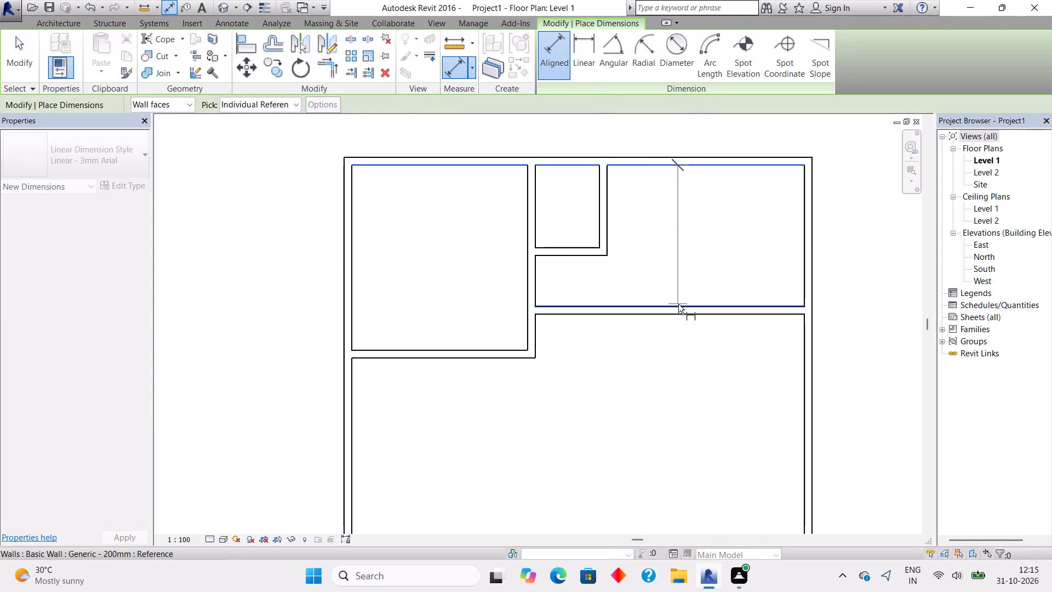
left_click(678, 304)
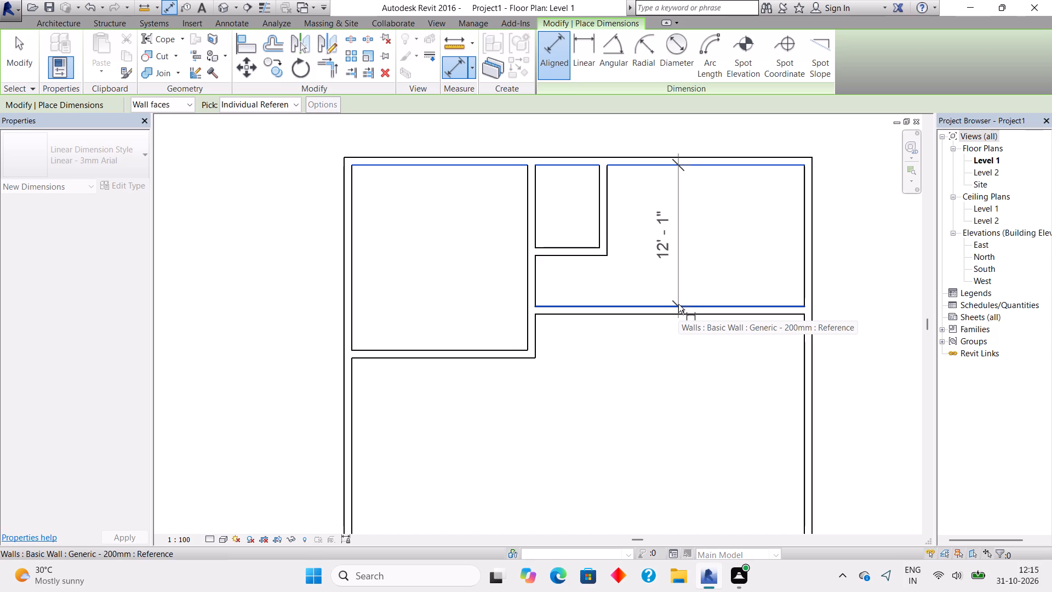
scroll(678, 304, "up", 6)
middle_click_drag(700, 214, 644, 382)
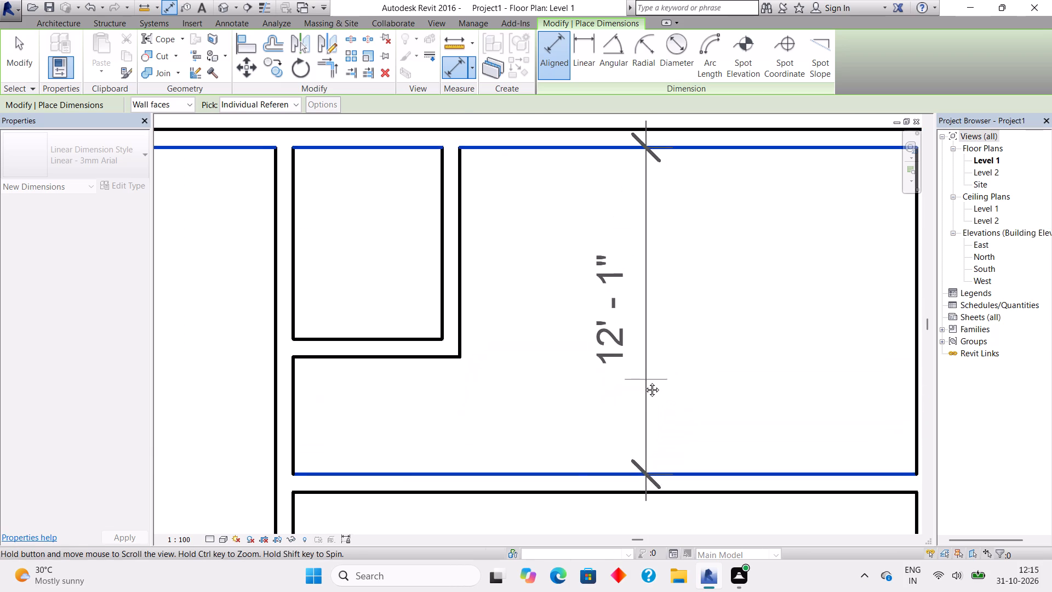
middle_click_drag(644, 382, 643, 382)
scroll(643, 382, "down", 1)
right_click(643, 382)
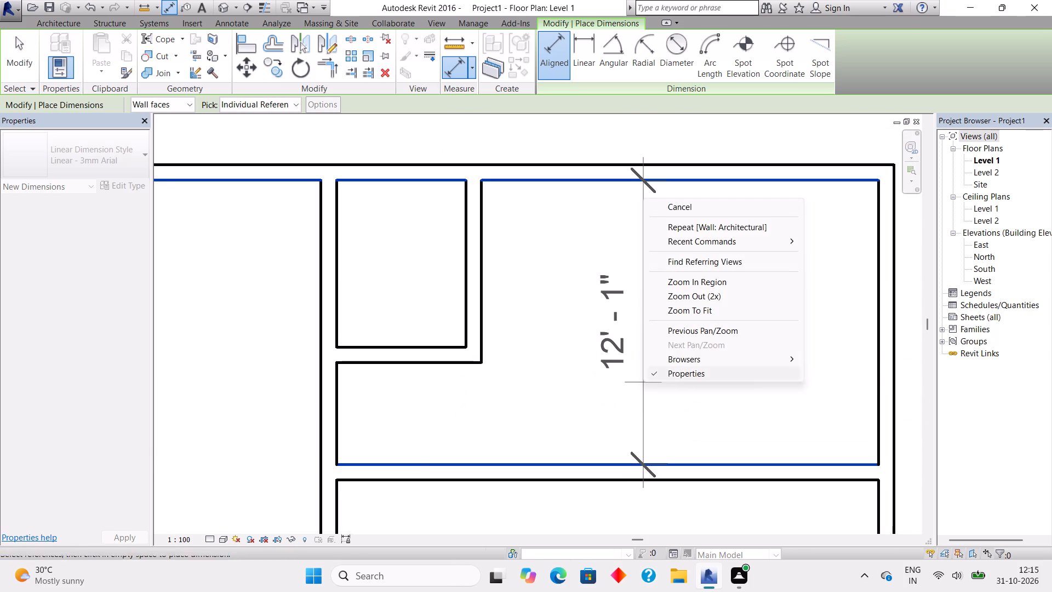
left_click(688, 199)
left_click(686, 208)
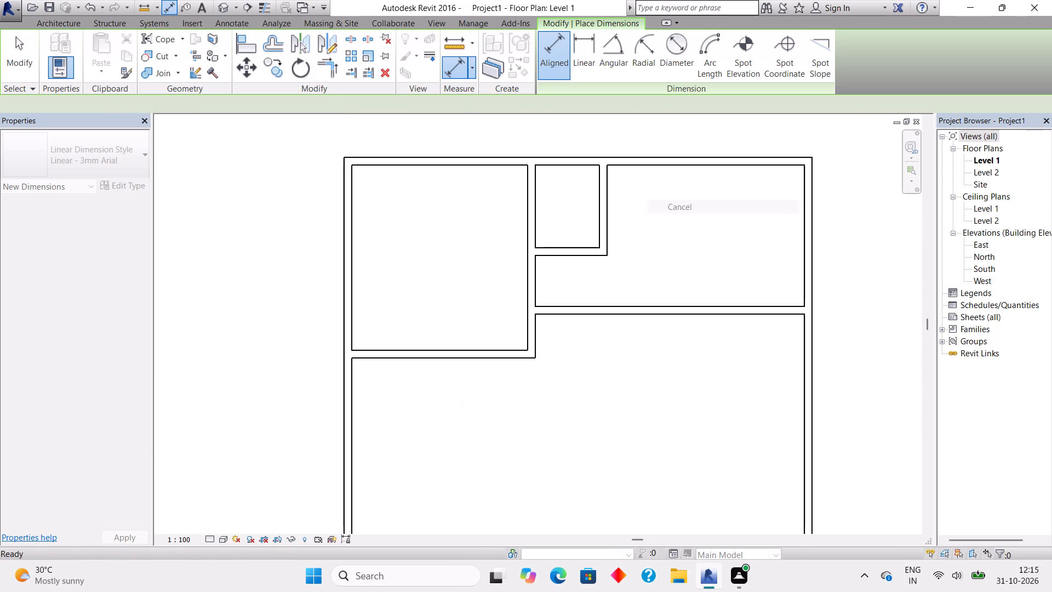
scroll(686, 208, "up", 4)
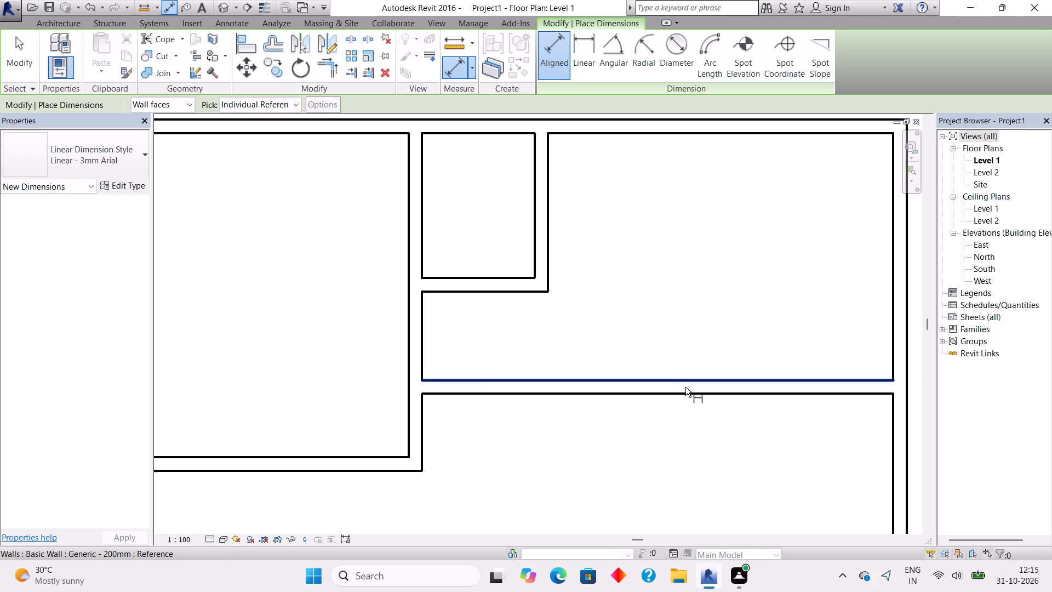
right_click(690, 384)
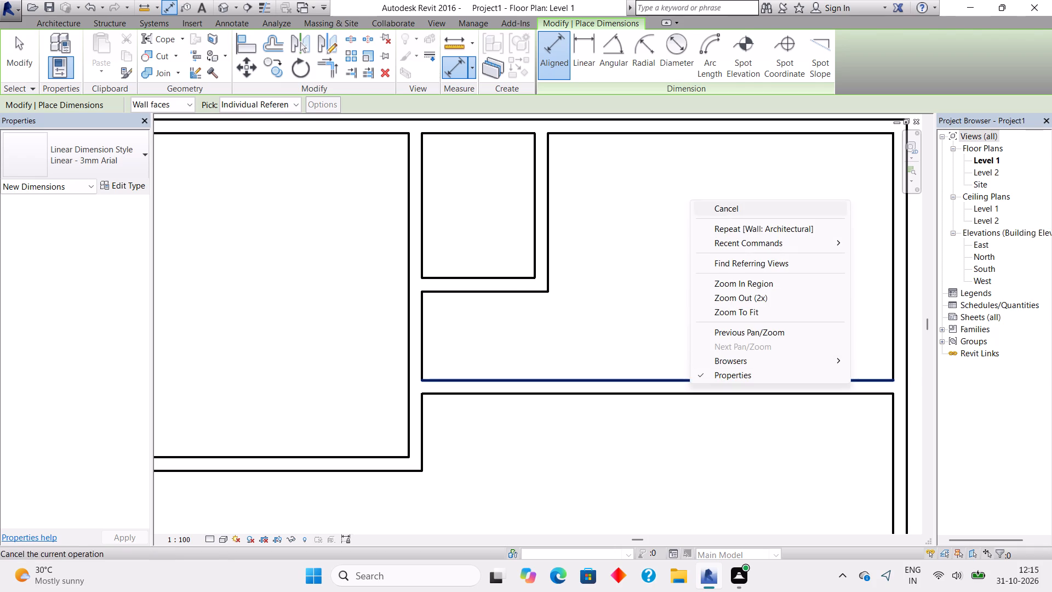
left_click(714, 207)
Nudge the long horizontal partition a net one increment northward, to about 4' 11" from the small room's south wall.
scroll(668, 370, "up", 1)
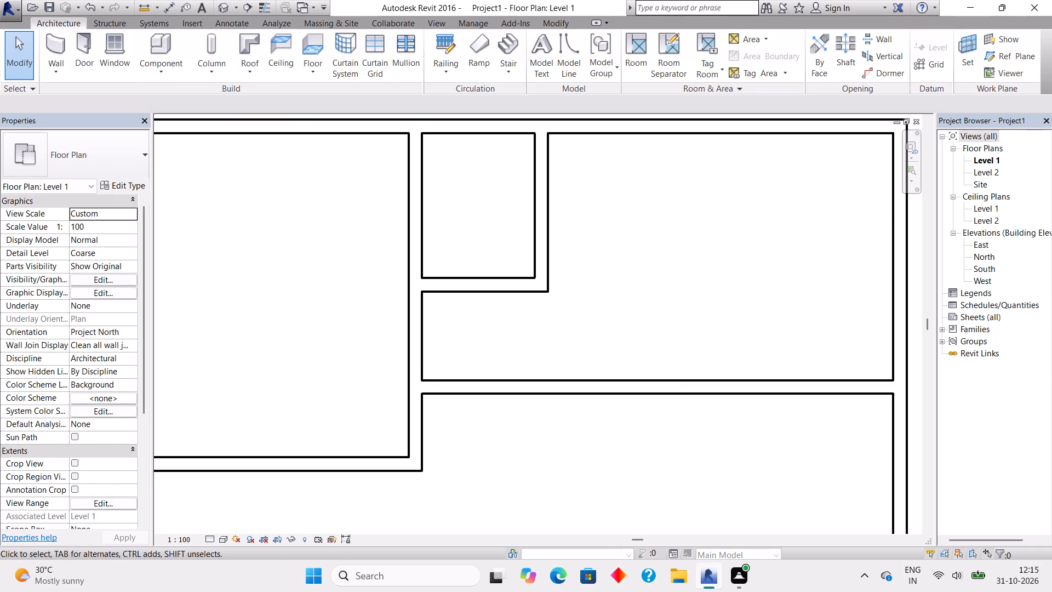
scroll(668, 370, "up", 1)
middle_click_drag(686, 275, 638, 381)
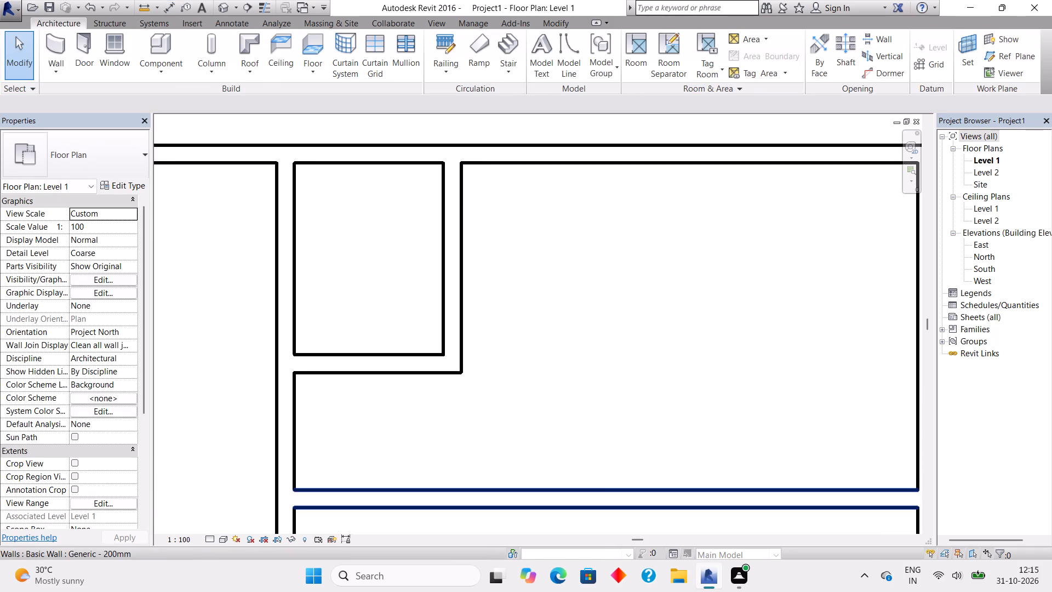
left_click(658, 499)
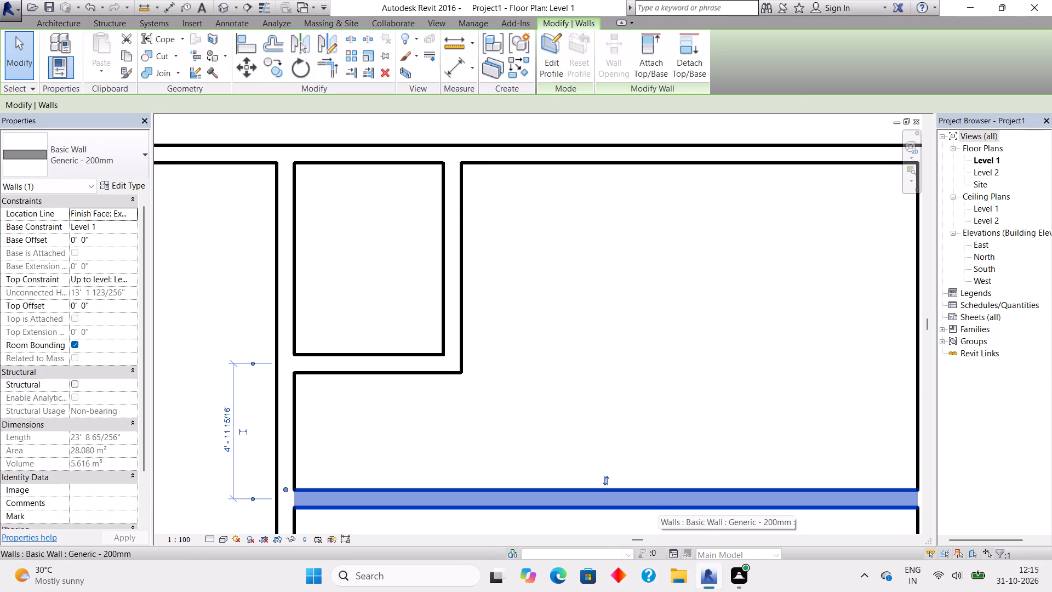
key("Down")
key("Up")
key("Up")
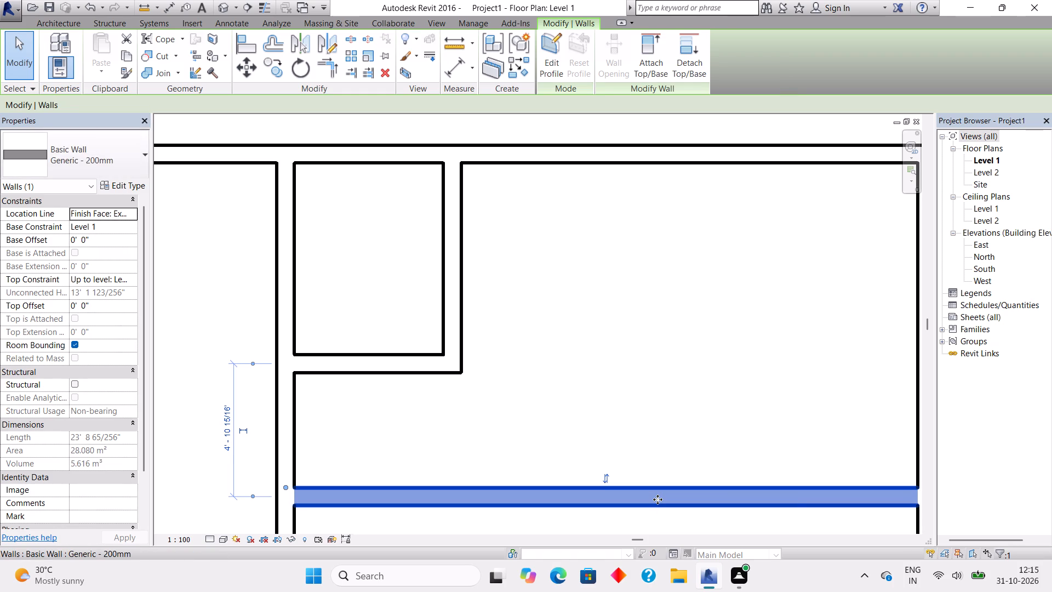
right_click(664, 350)
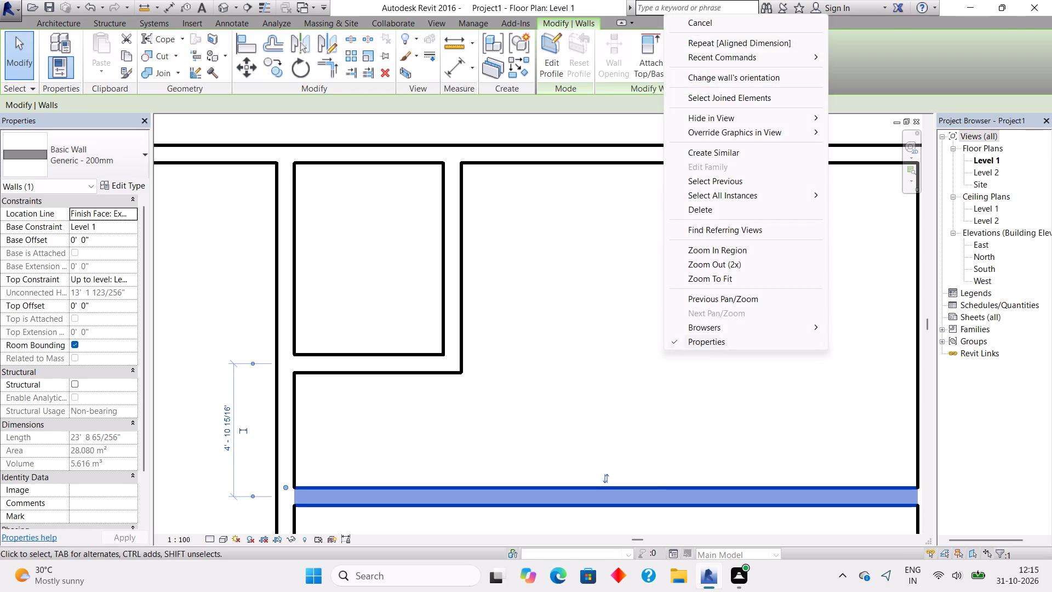
left_click(706, 16)
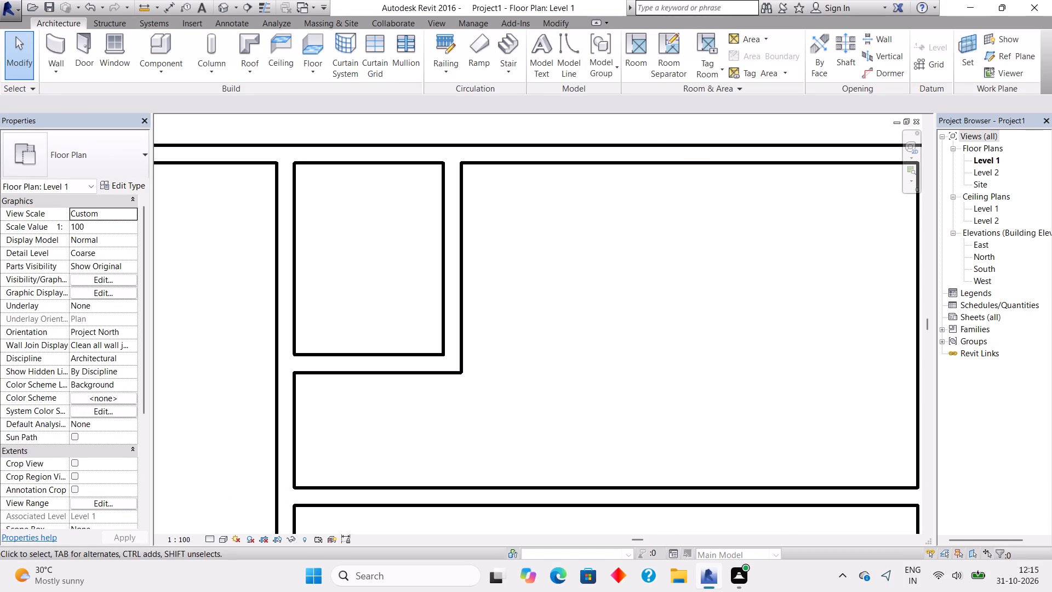
Place M_Single-Flush 0762 x 2032mm doors in the small room's south wall, the corner room's east wall and the long partition, swinging into the rooms.
scroll(632, 291, "down", 4)
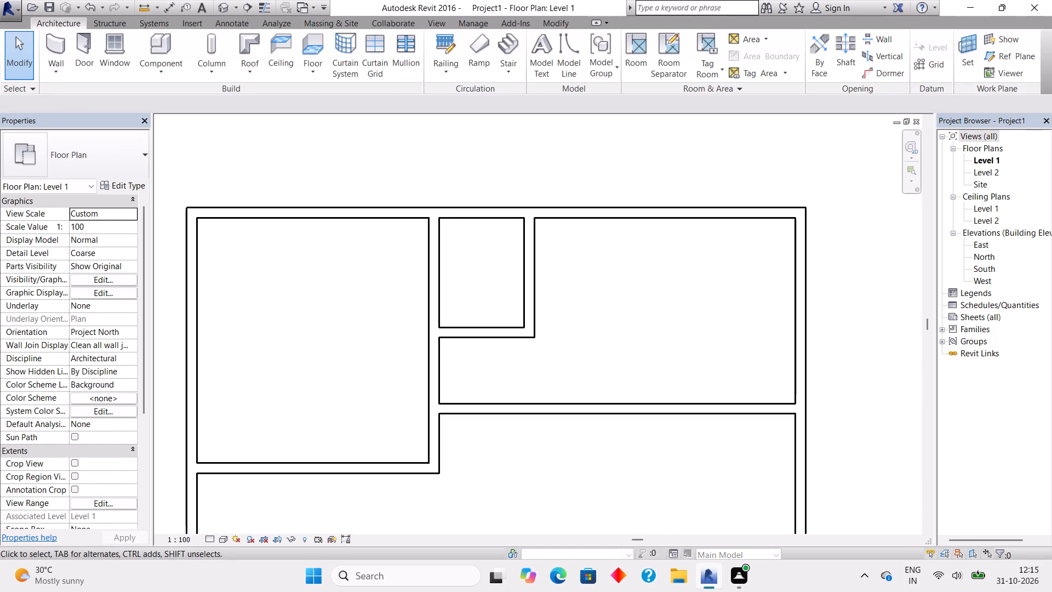
left_click(80, 35)
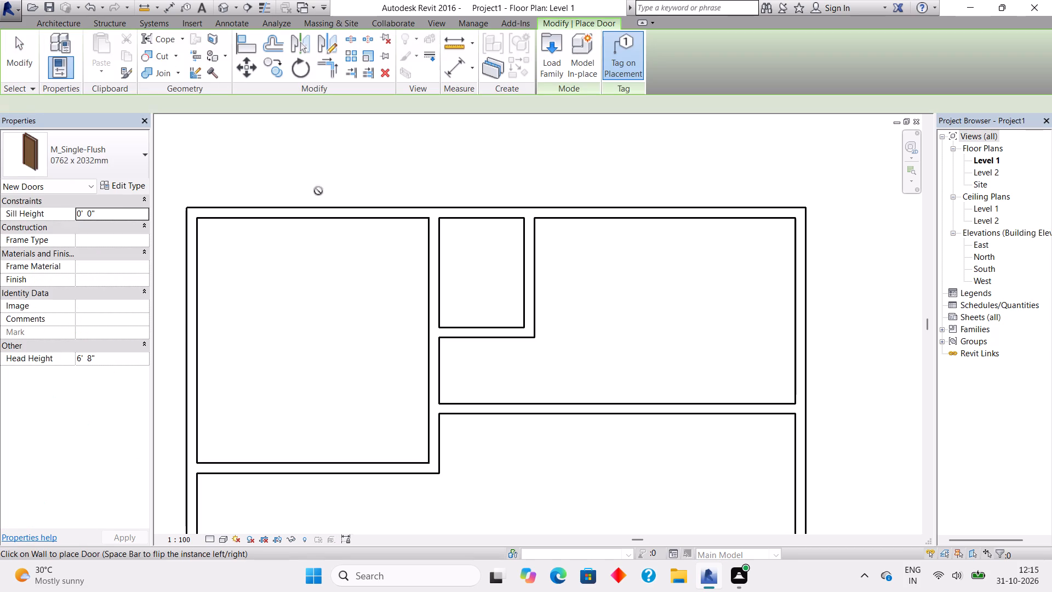
left_click(499, 325)
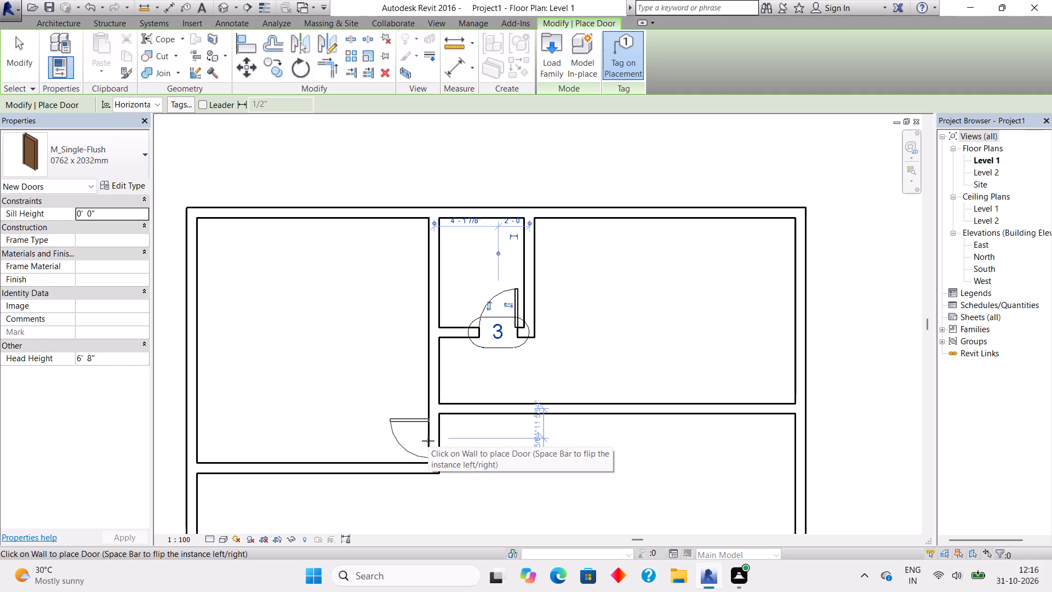
key("space")
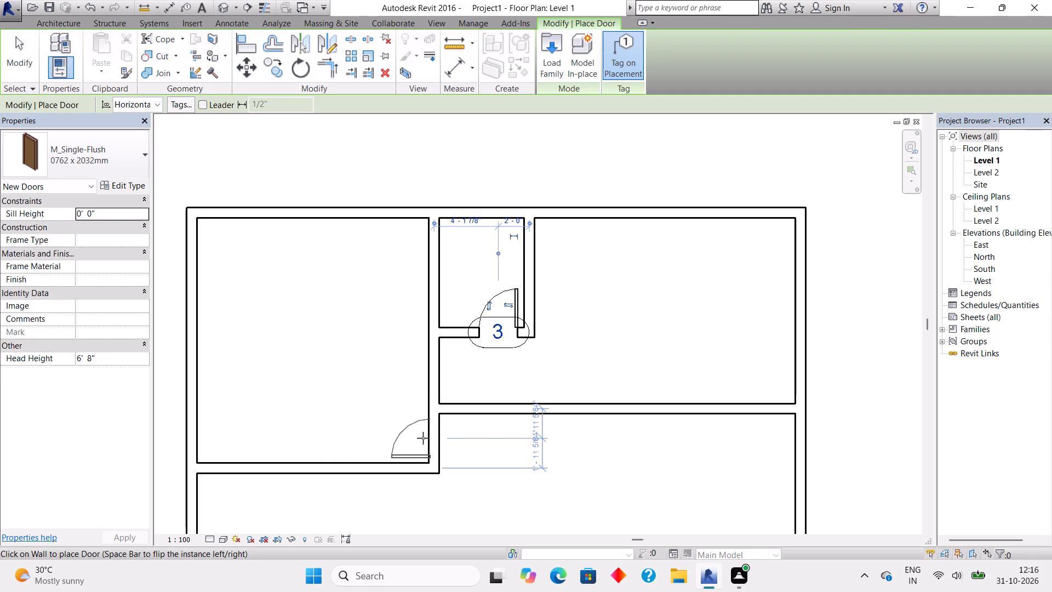
left_click(423, 438)
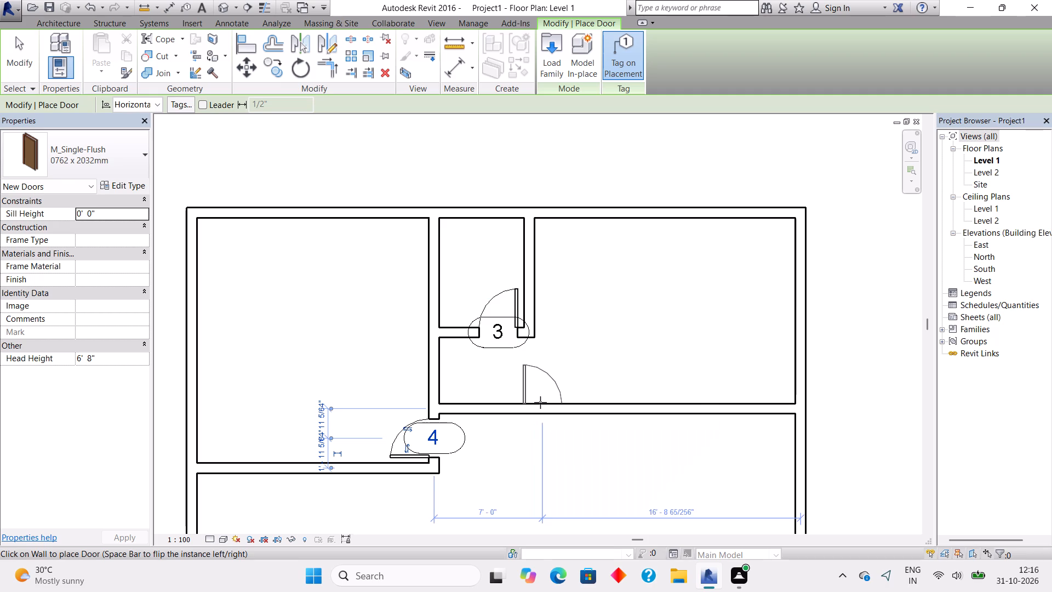
left_click(540, 402)
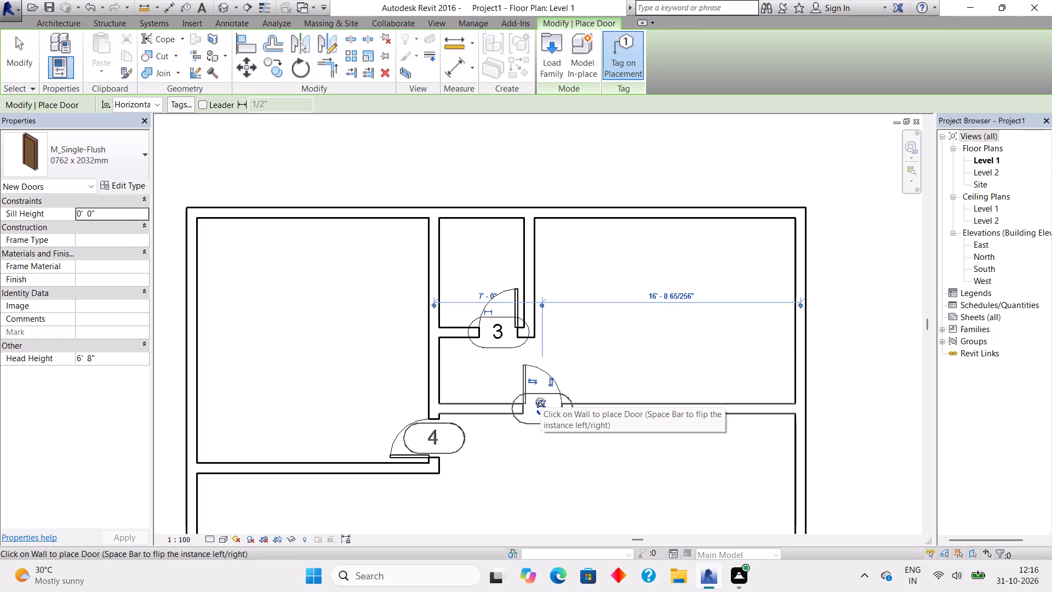
key("Escape")
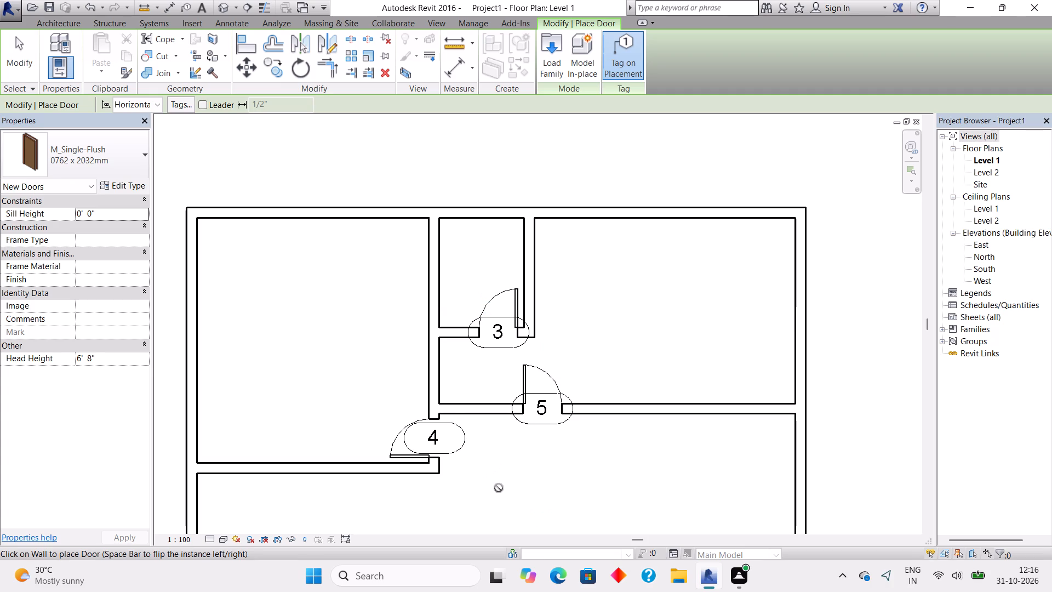
scroll(499, 488, "up", 5)
key("Escape")
Delete the tags of the doors in the corner room's east wall, the long partition and the small room's south wall.
left_click(418, 416)
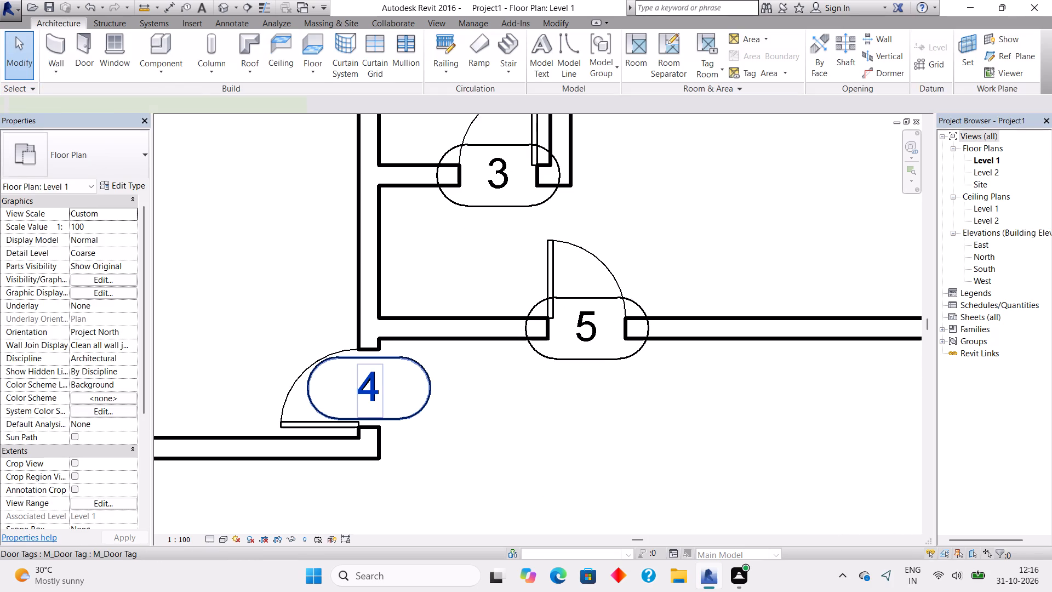
key("Delete")
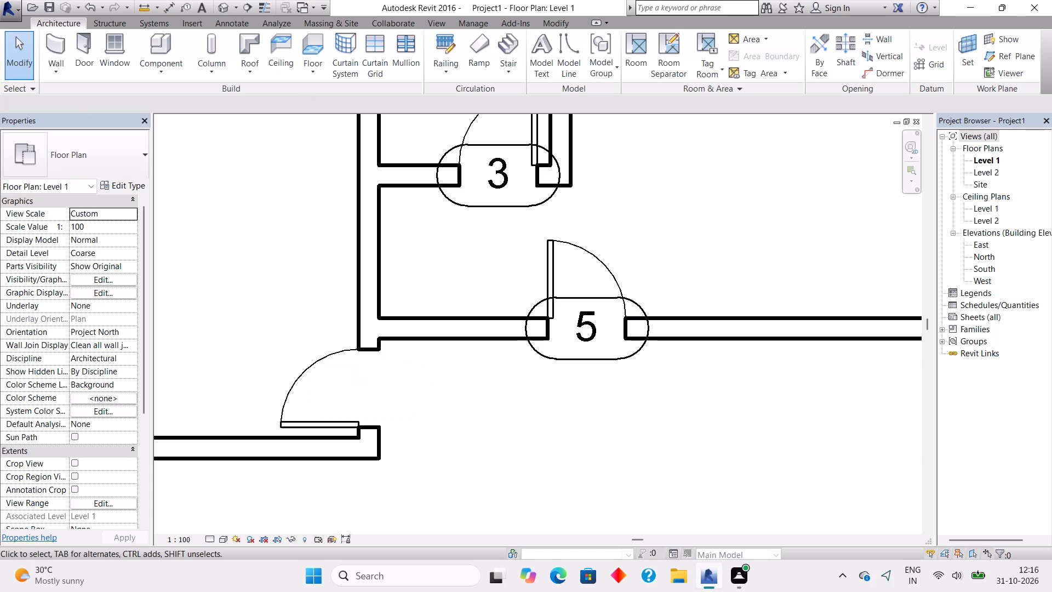
left_click(563, 360)
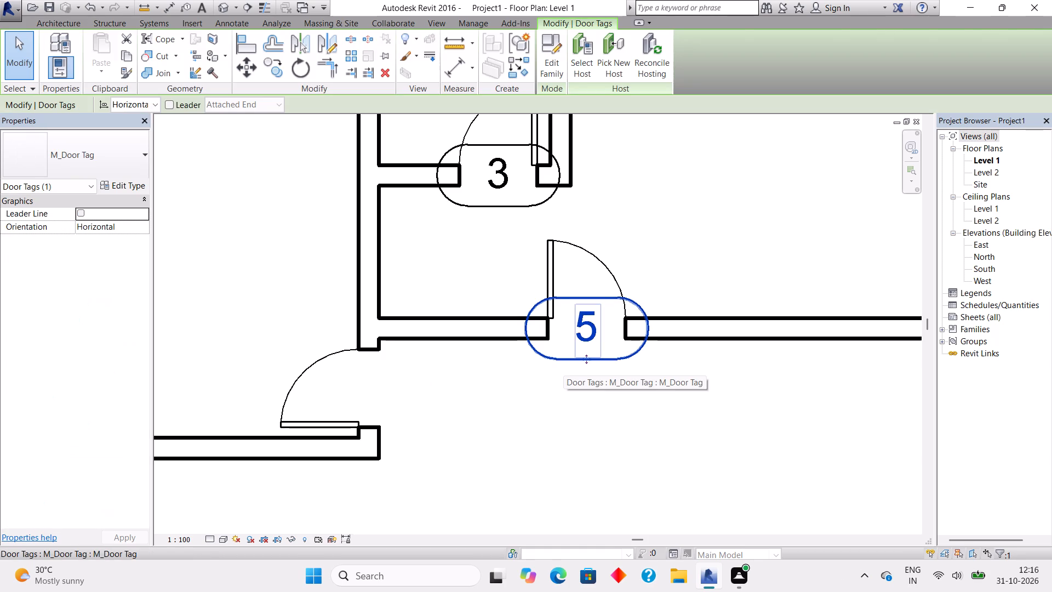
key("Delete")
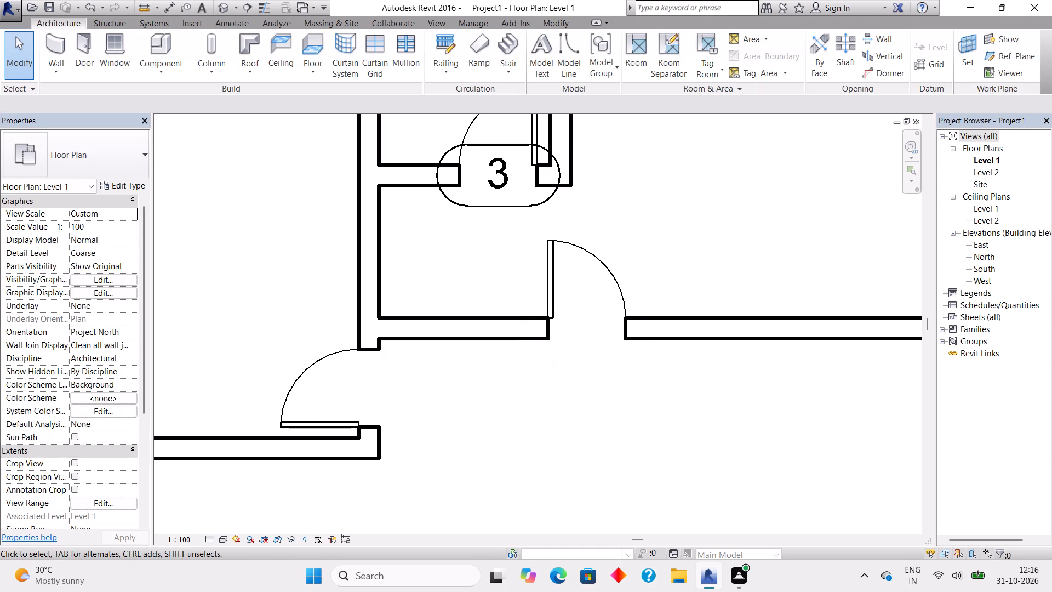
left_click(497, 206)
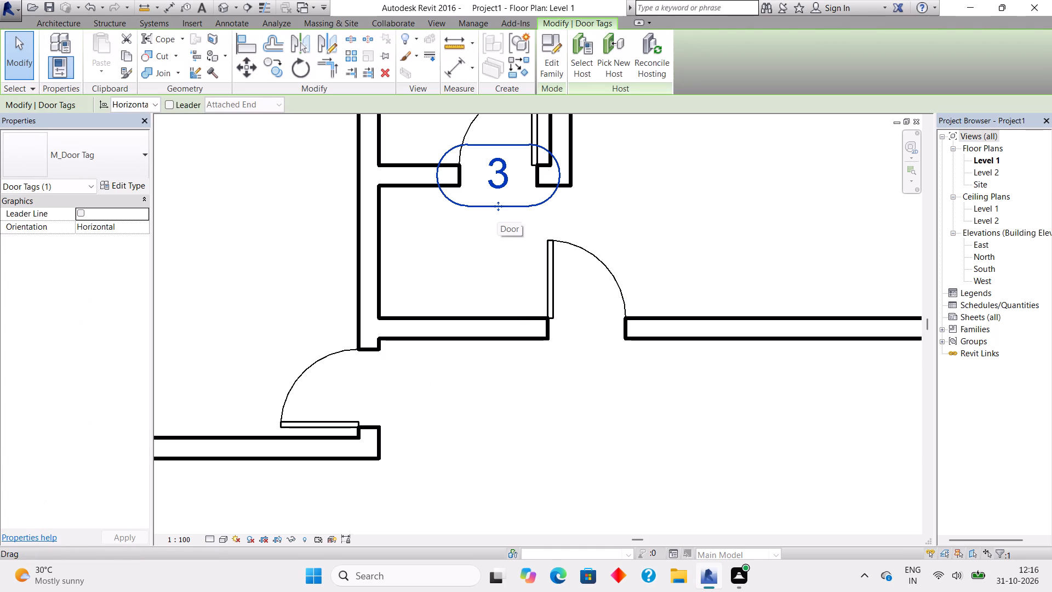
key("Delete")
Draw Generic - 200mm walls enclosing a room against the west wall, south of the corner room, about 10' 6" by 5' 2" inside.
scroll(505, 216, "down", 3)
middle_click_drag(688, 157, 665, 241)
scroll(667, 220, "down", 4)
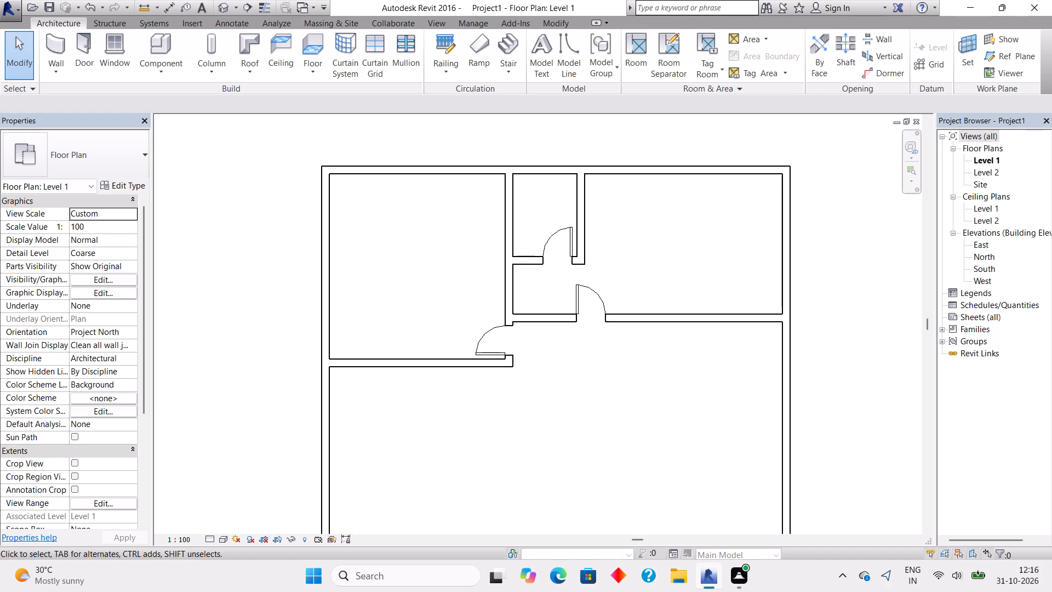
middle_click_drag(488, 414, 520, 341)
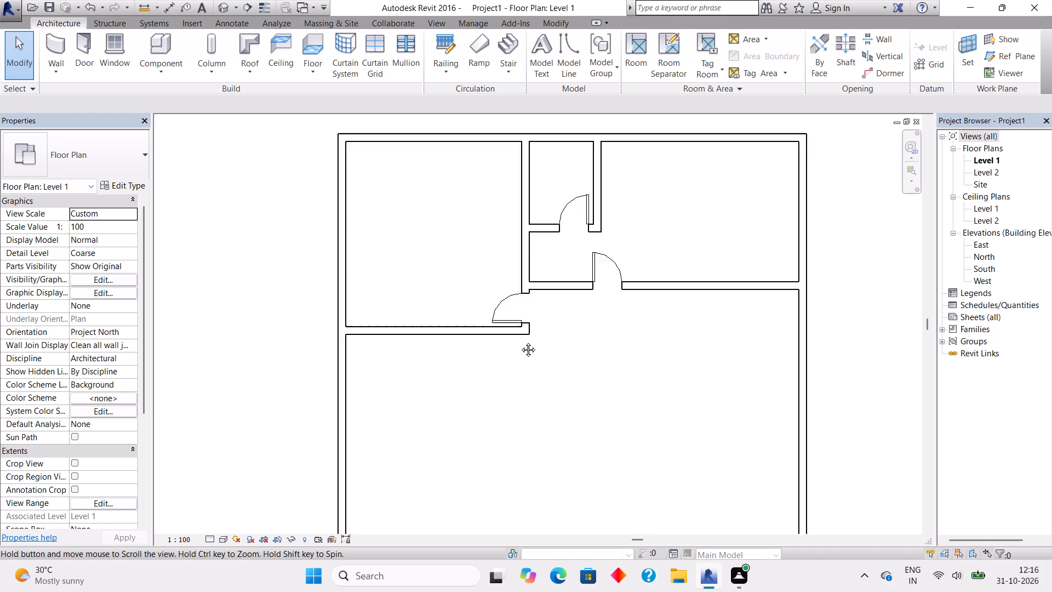
middle_click_drag(520, 341, 530, 321)
left_click(64, 55)
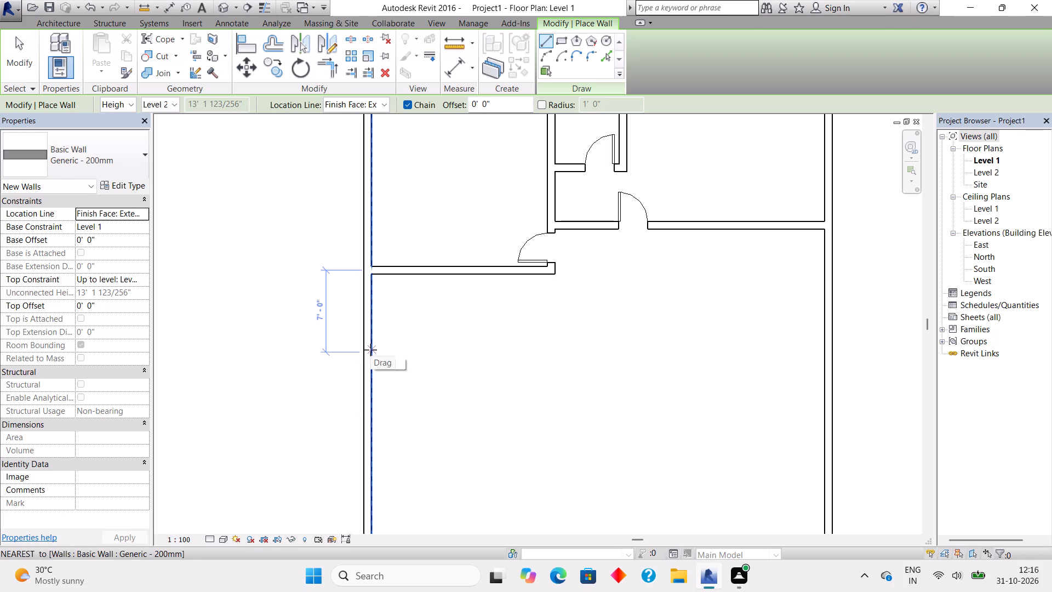
scroll(370, 350, "up", 3)
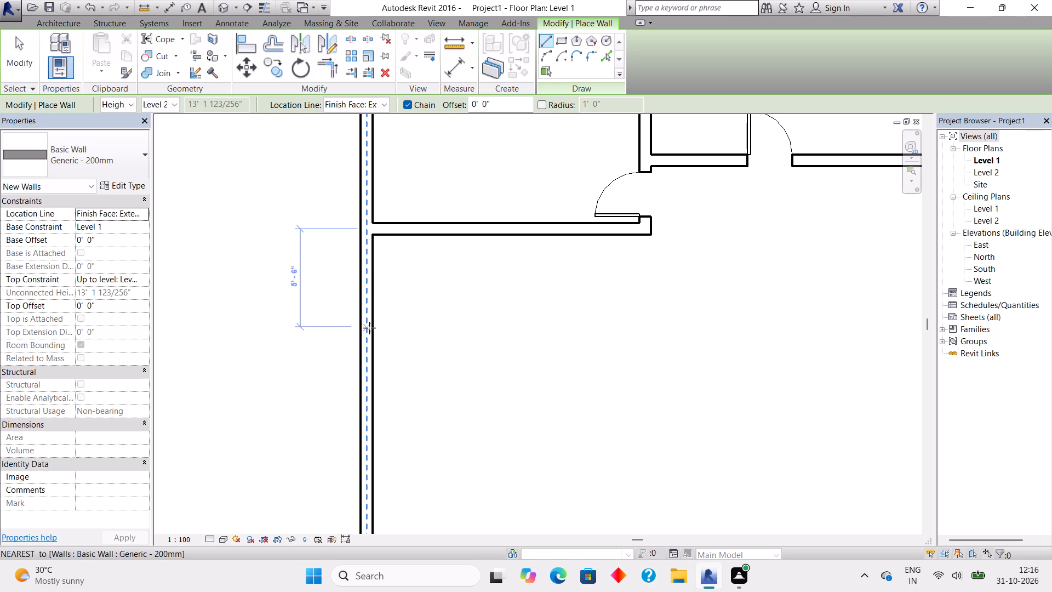
left_click(369, 328)
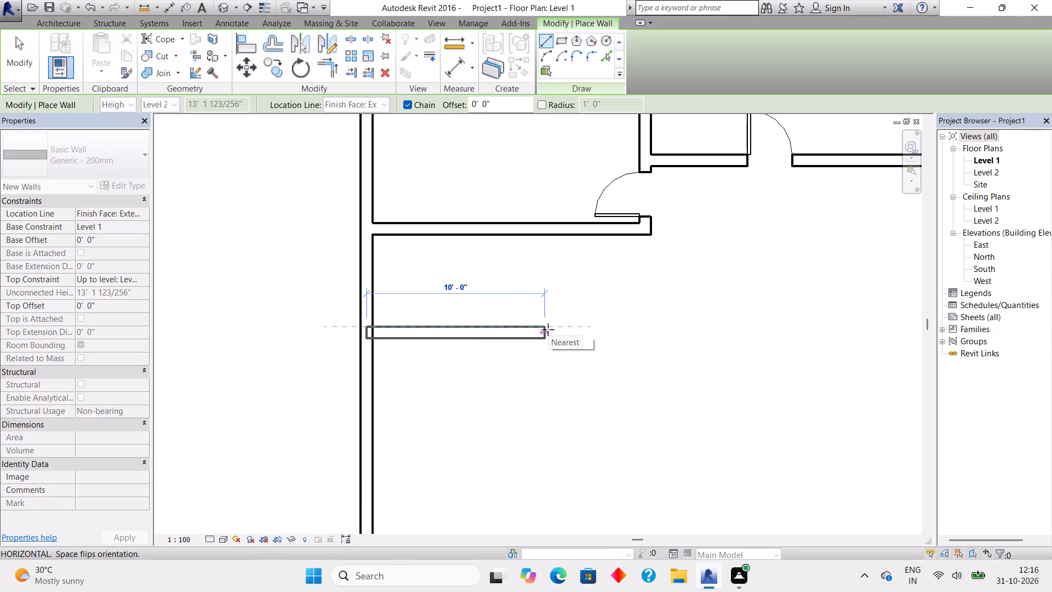
key("Escape")
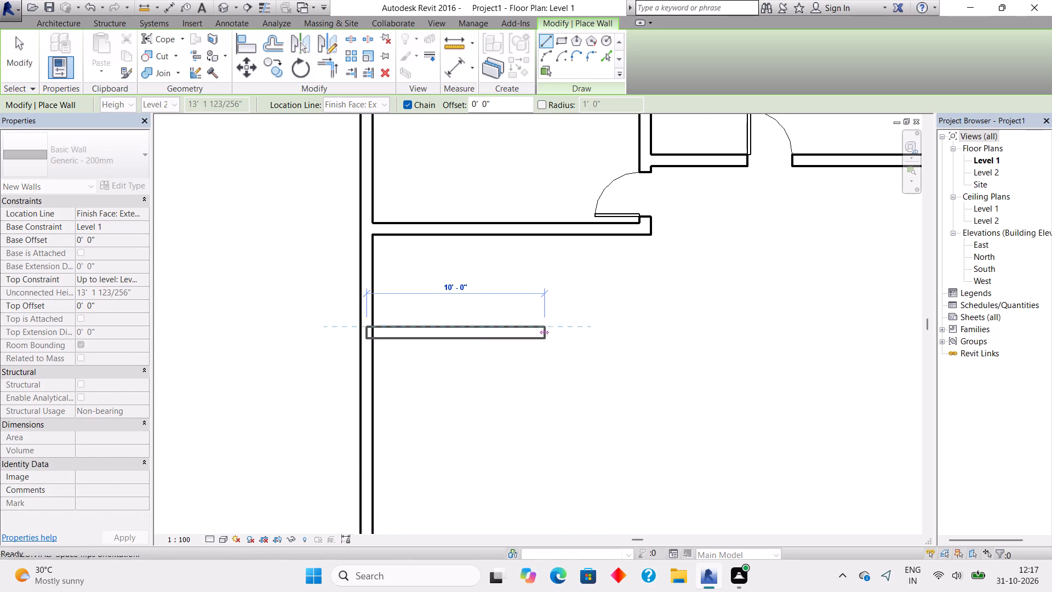
left_click(376, 331)
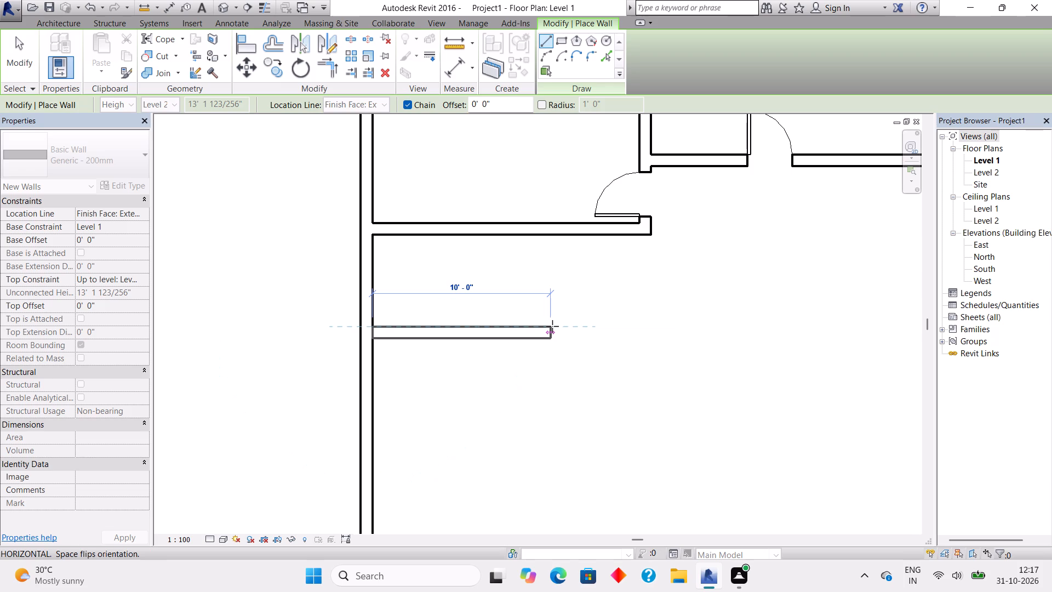
left_click(557, 326)
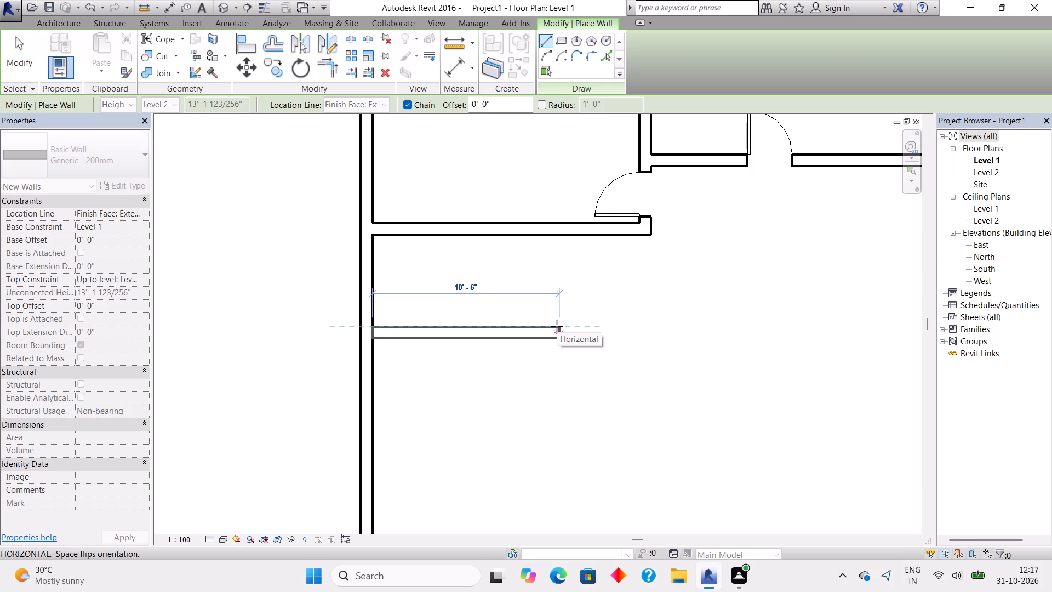
left_click(559, 241)
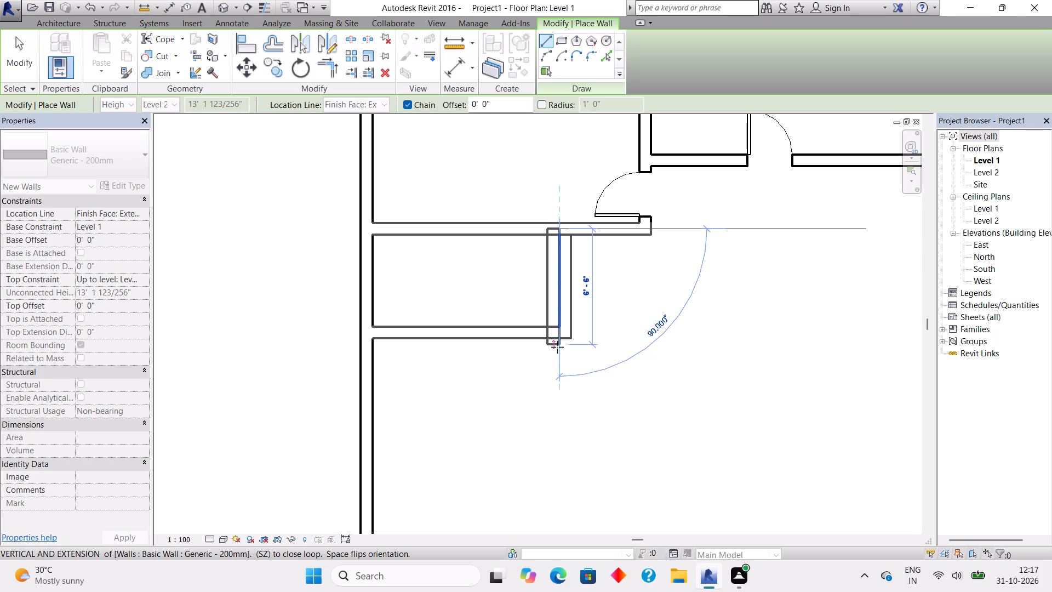
key("Escape")
key("Escape")
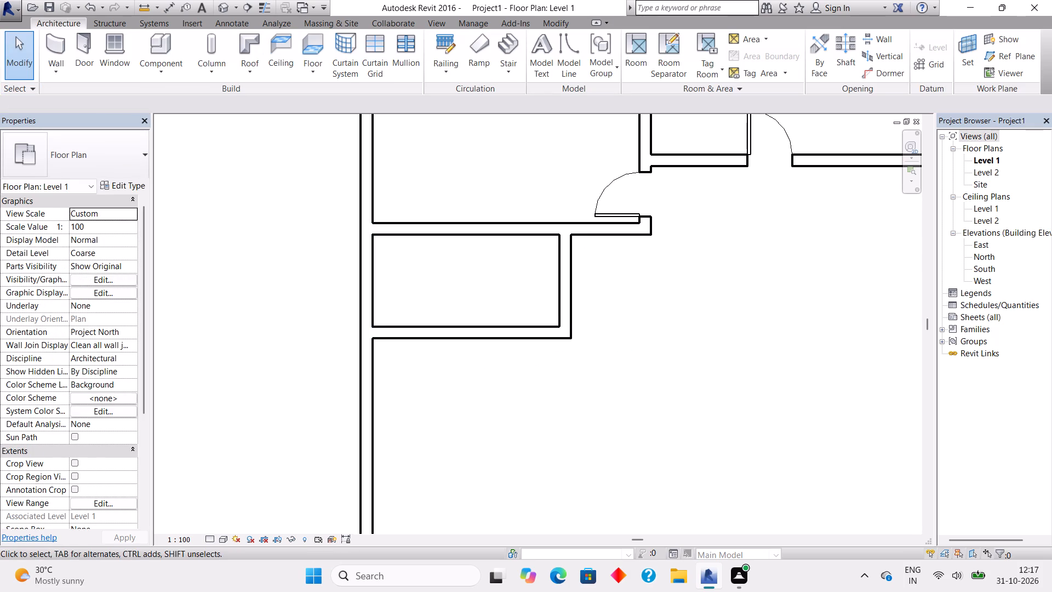
Check the new west room's inside depth and width using aligned dimensions without placing them.
left_click(45, 48)
left_click(450, 61)
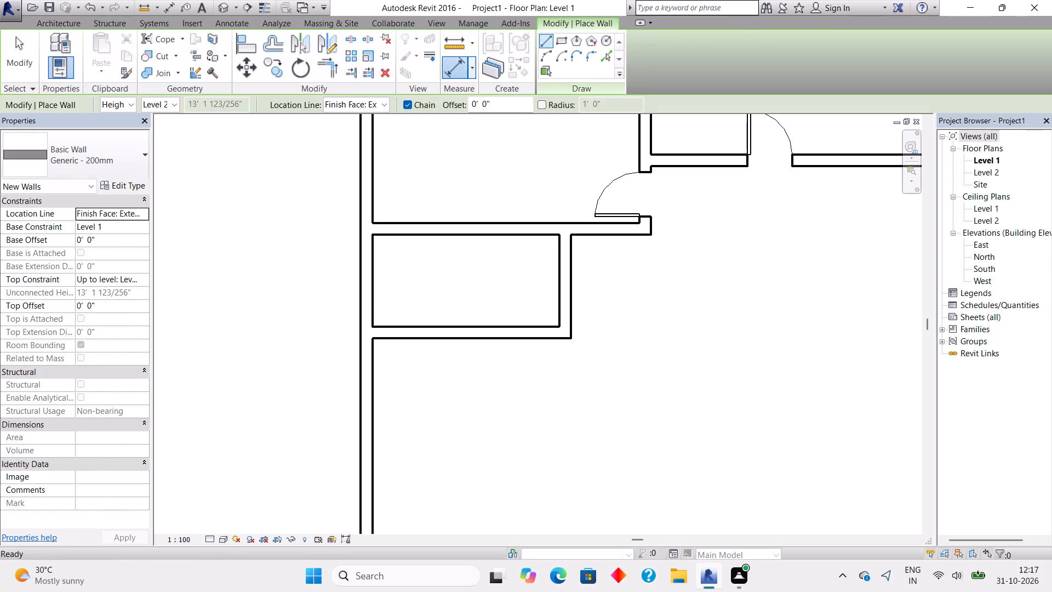
left_click(466, 236)
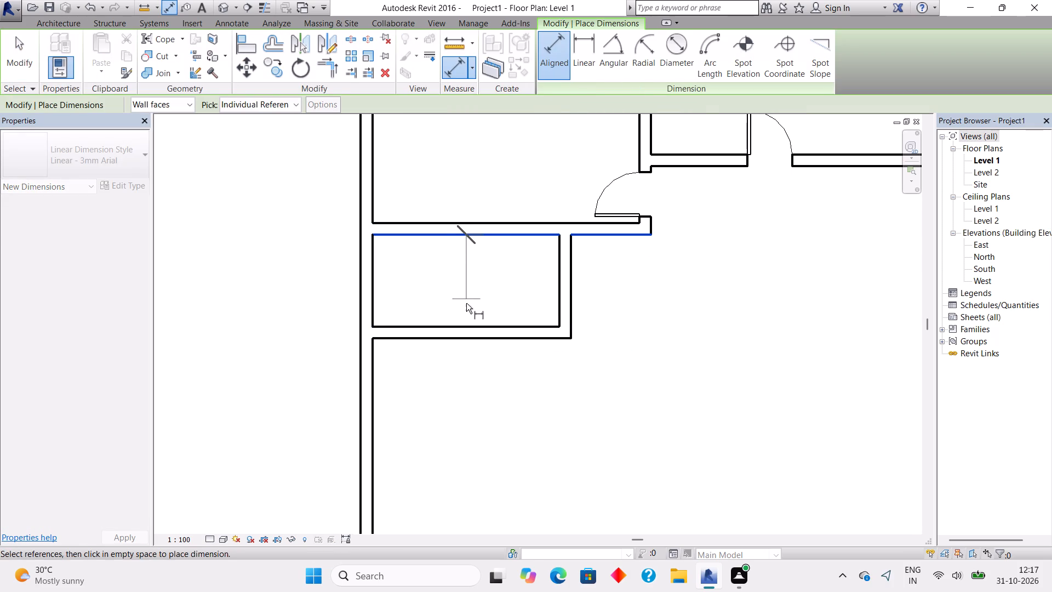
left_click(475, 326)
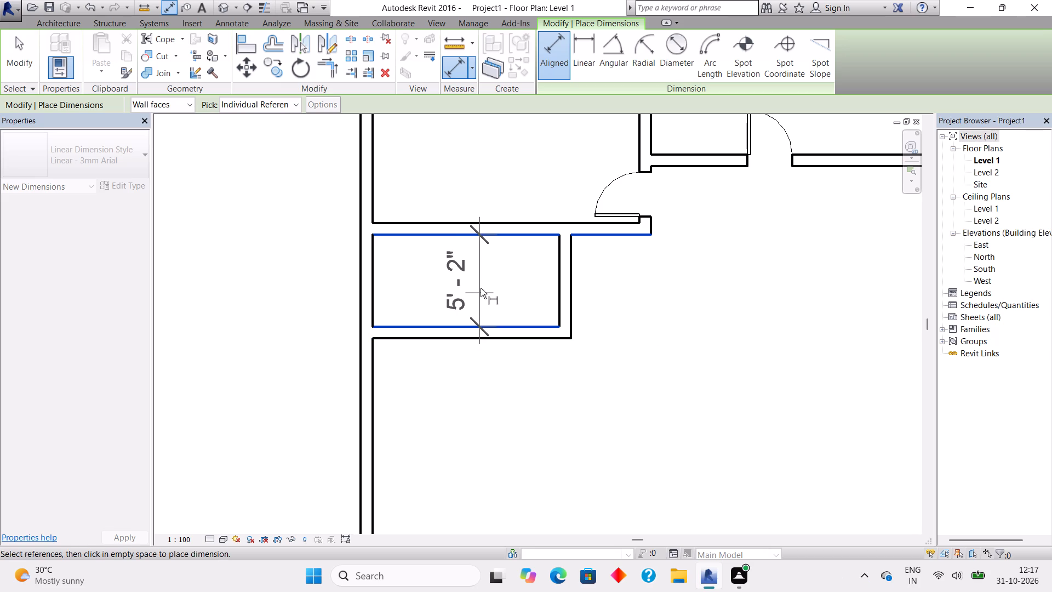
key("Escape")
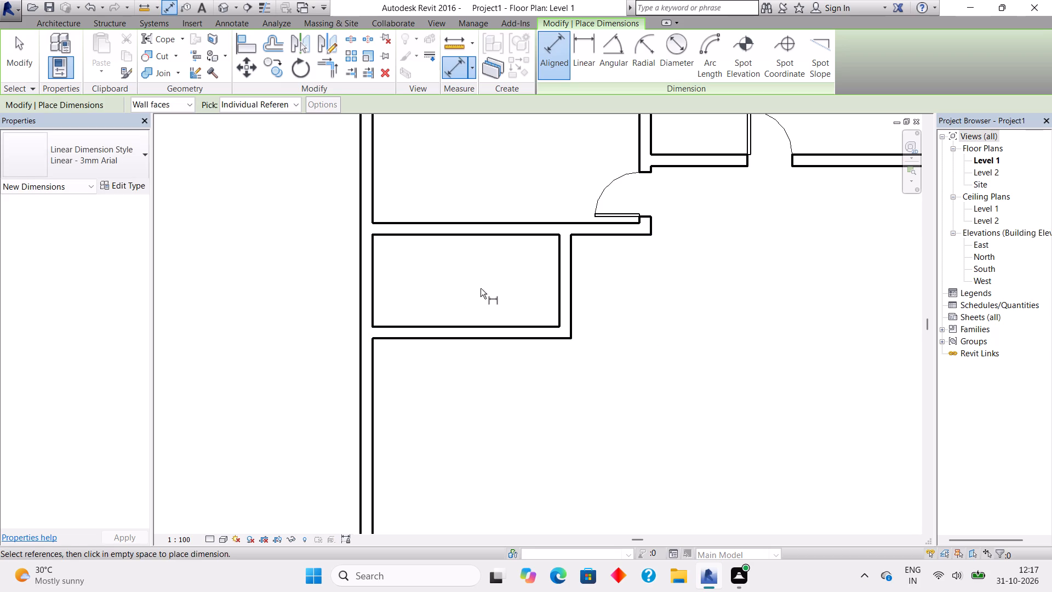
left_click(373, 286)
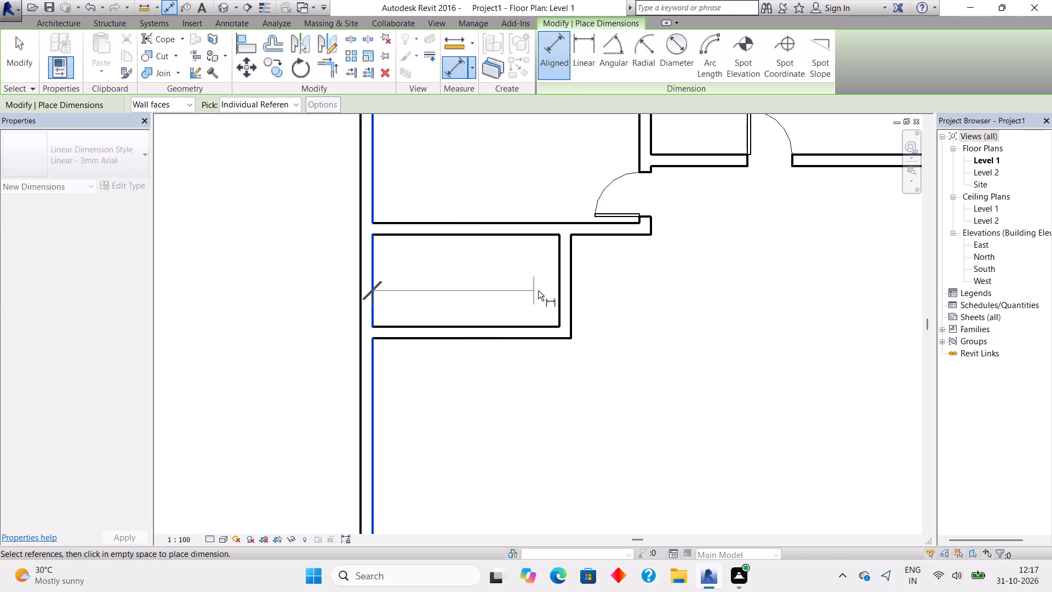
left_click(558, 293)
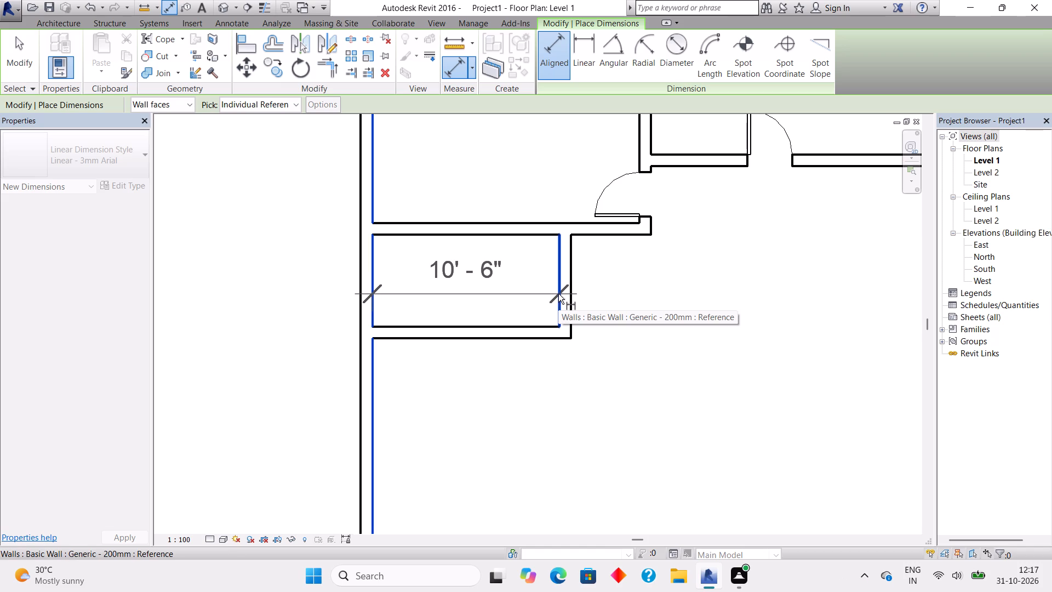
key("Escape")
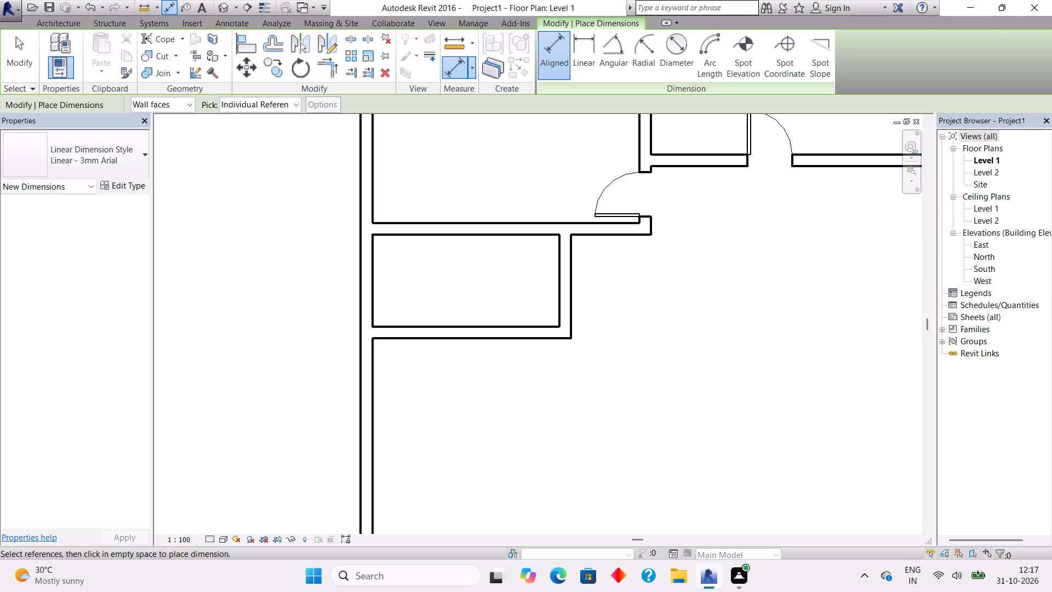
Place an M_Single-Flush 0762 x 2032mm door near the east end of the new room's north wall, hinged east and swinging into it.
left_click(70, 27)
left_click(82, 42)
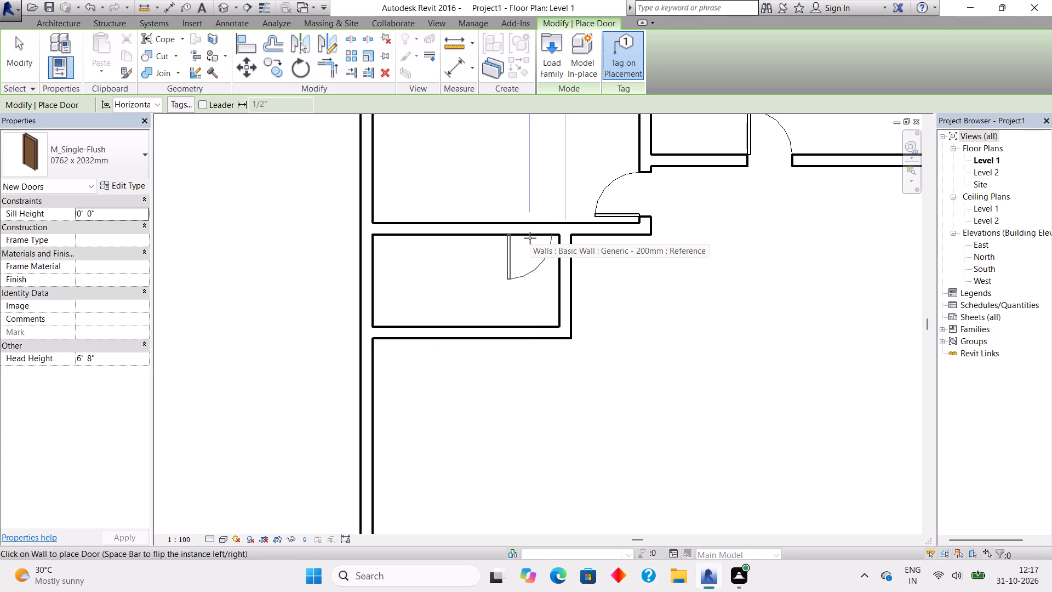
key("space")
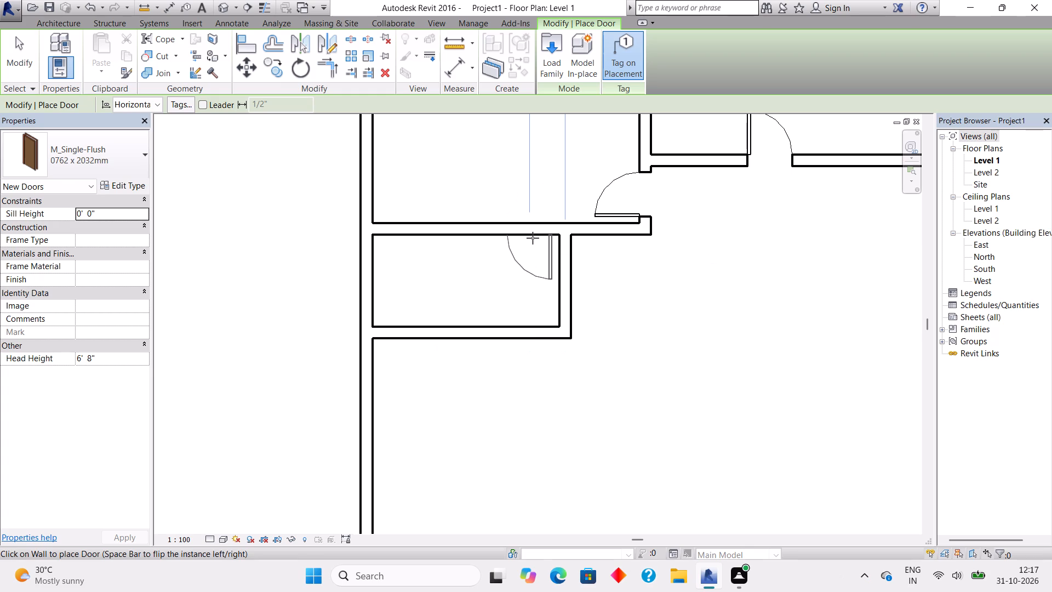
left_click(533, 238)
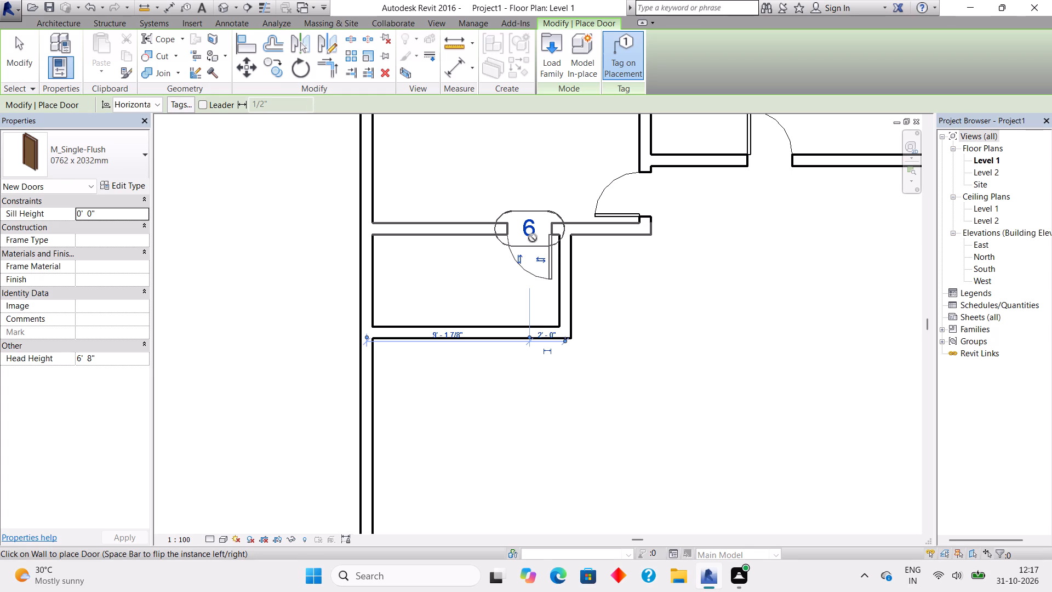
key("Escape")
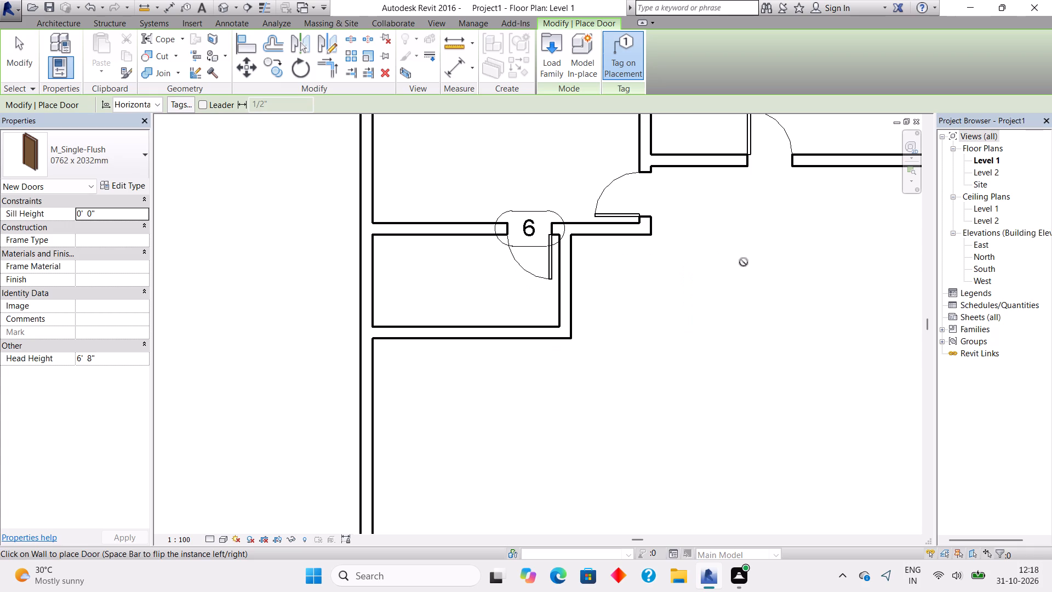
scroll(725, 258, "down", 3)
key("Escape")
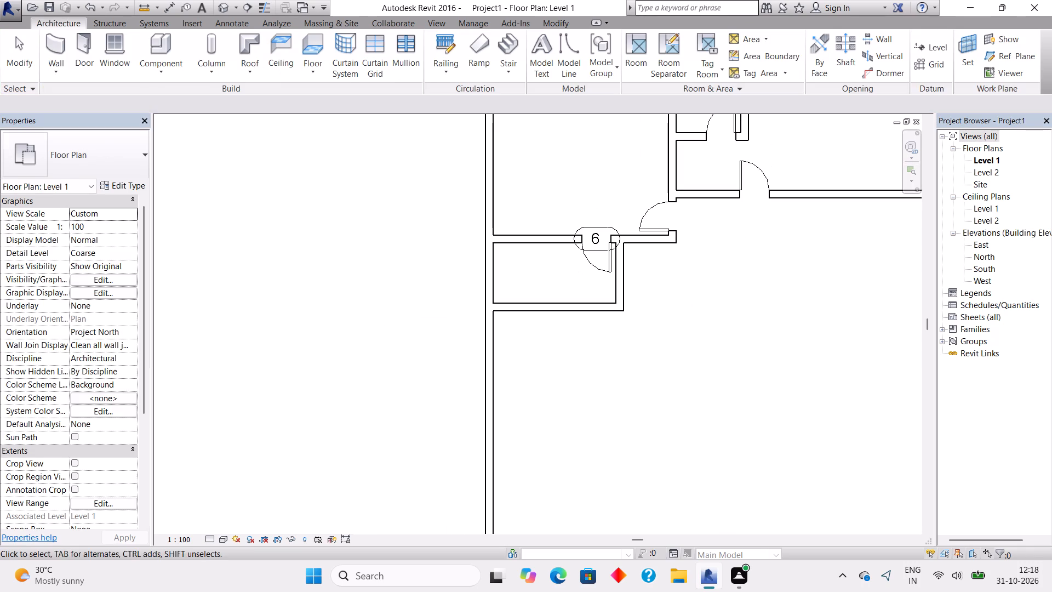
key("Escape")
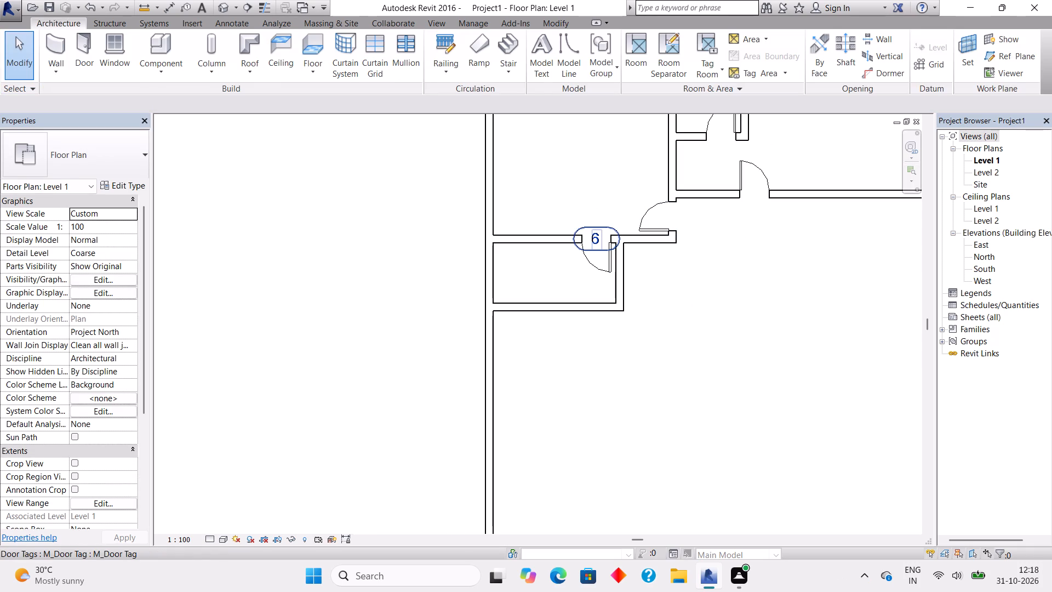
Delete the tag of the door in the new west room's north wall.
left_click(615, 228)
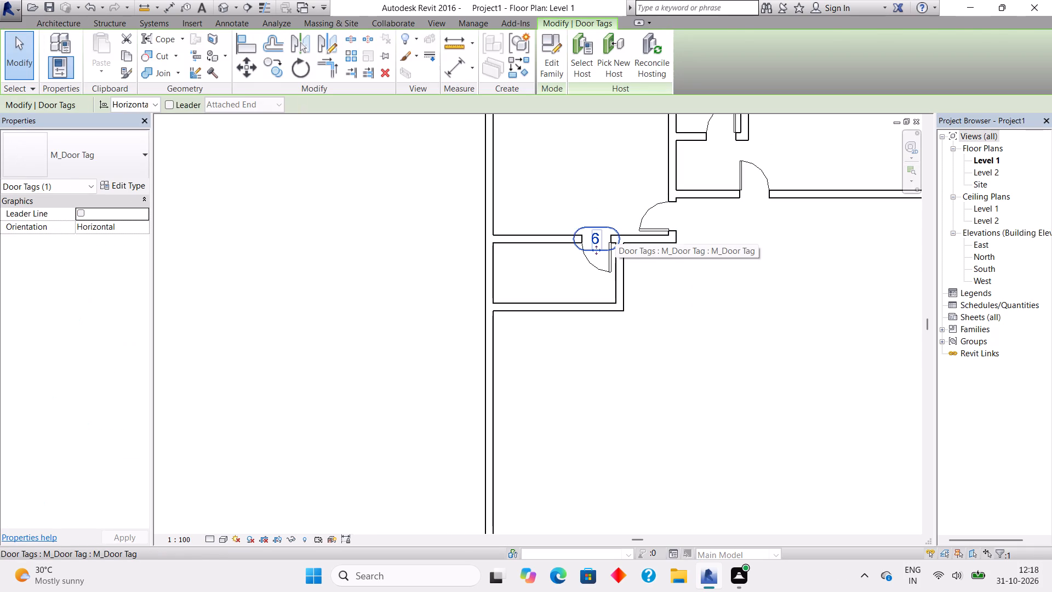
key("Delete")
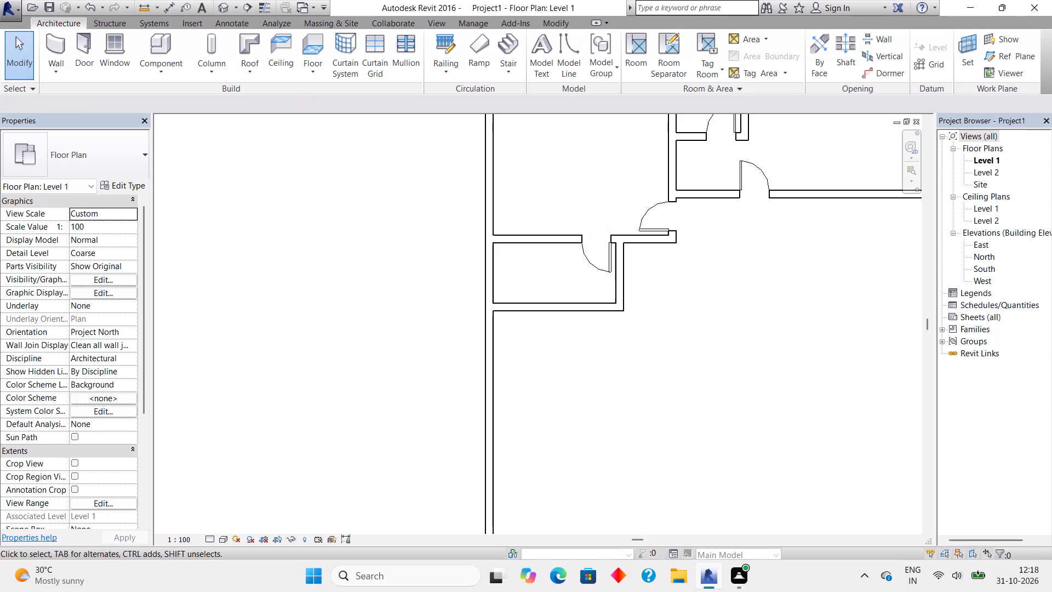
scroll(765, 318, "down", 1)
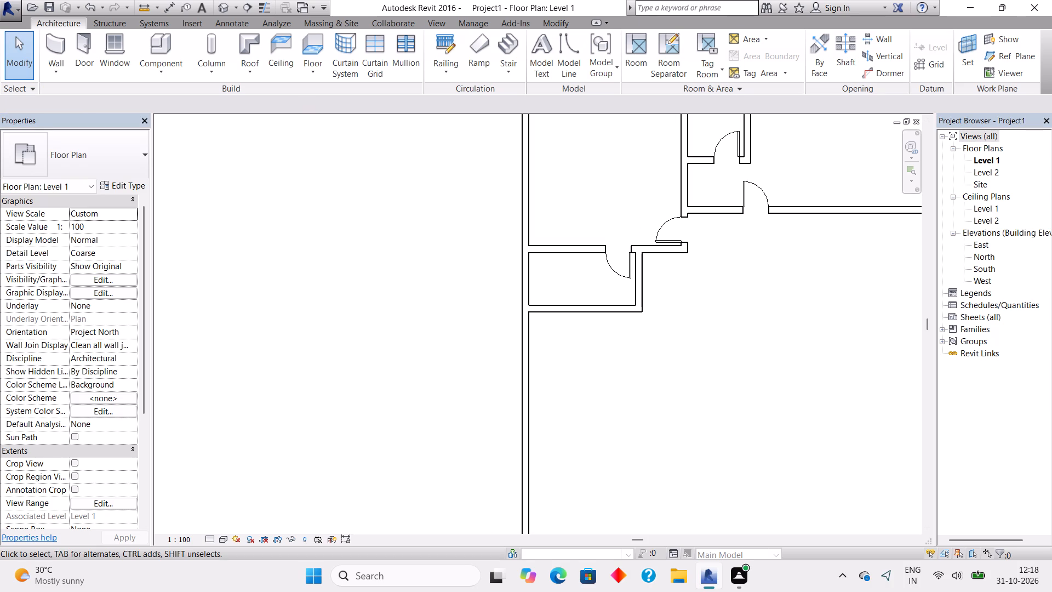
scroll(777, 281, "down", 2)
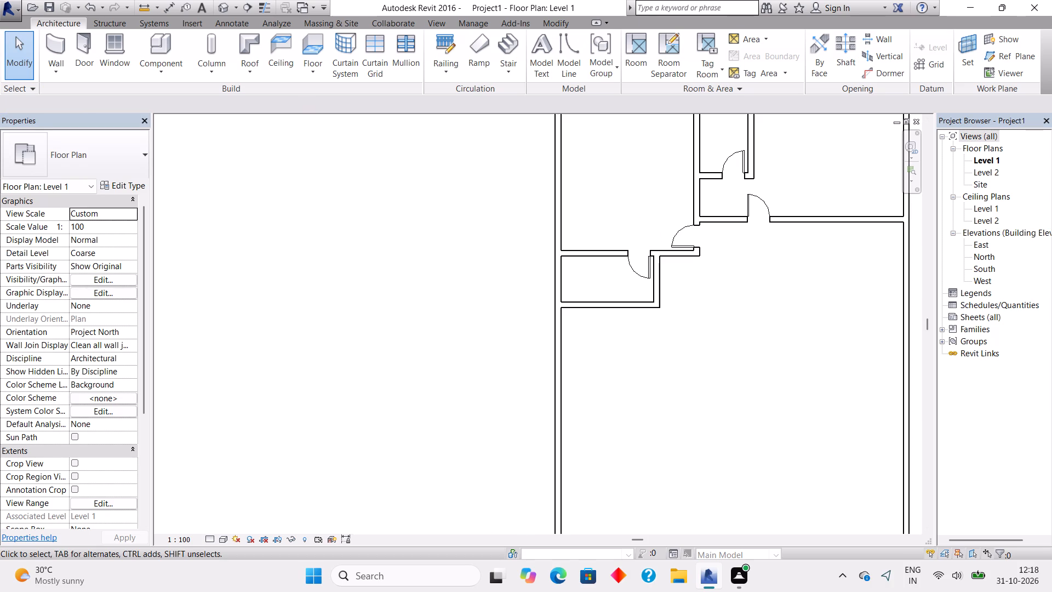
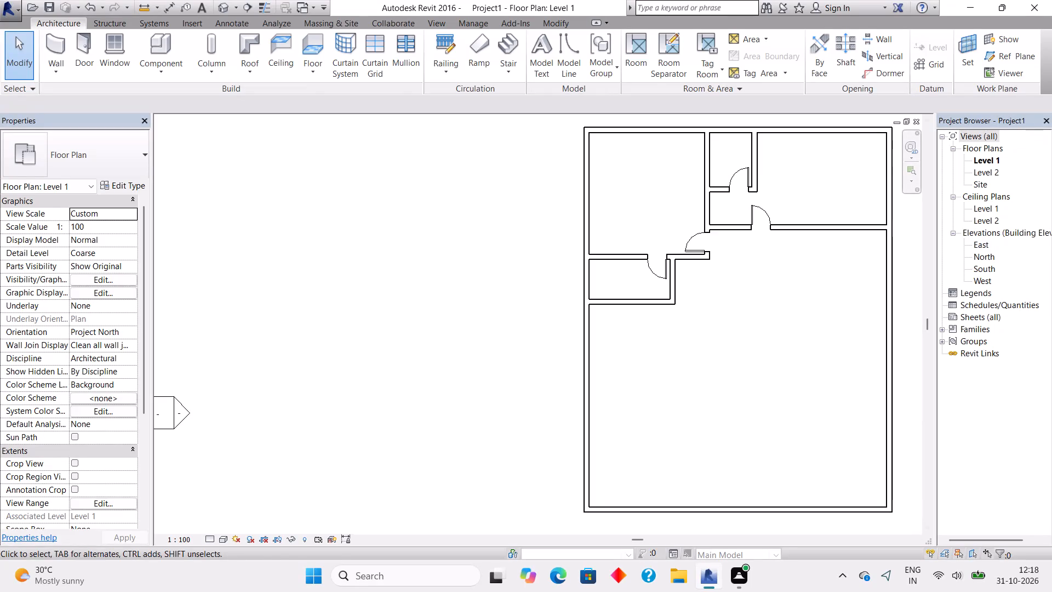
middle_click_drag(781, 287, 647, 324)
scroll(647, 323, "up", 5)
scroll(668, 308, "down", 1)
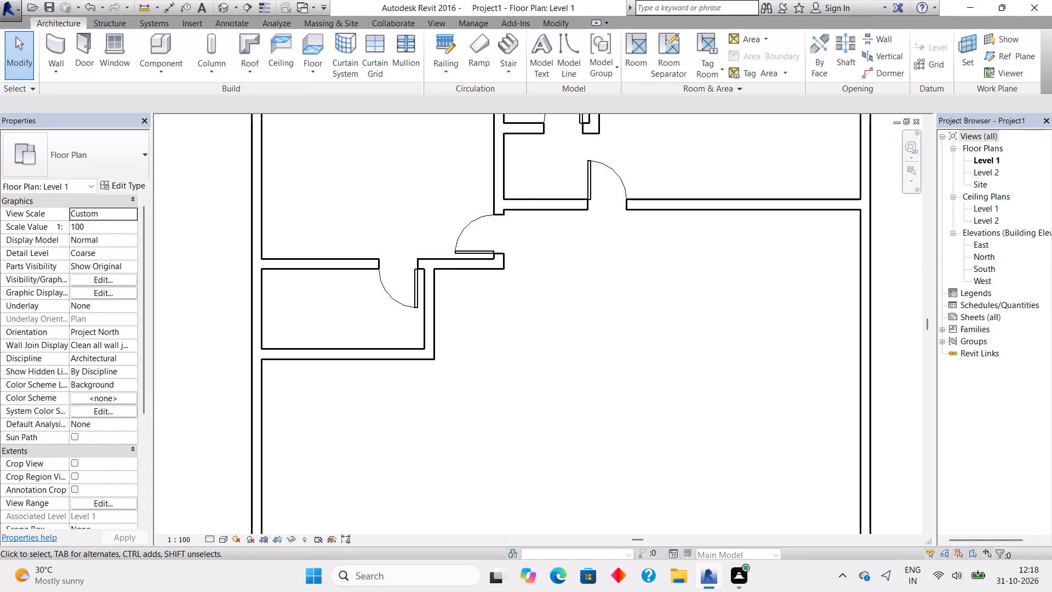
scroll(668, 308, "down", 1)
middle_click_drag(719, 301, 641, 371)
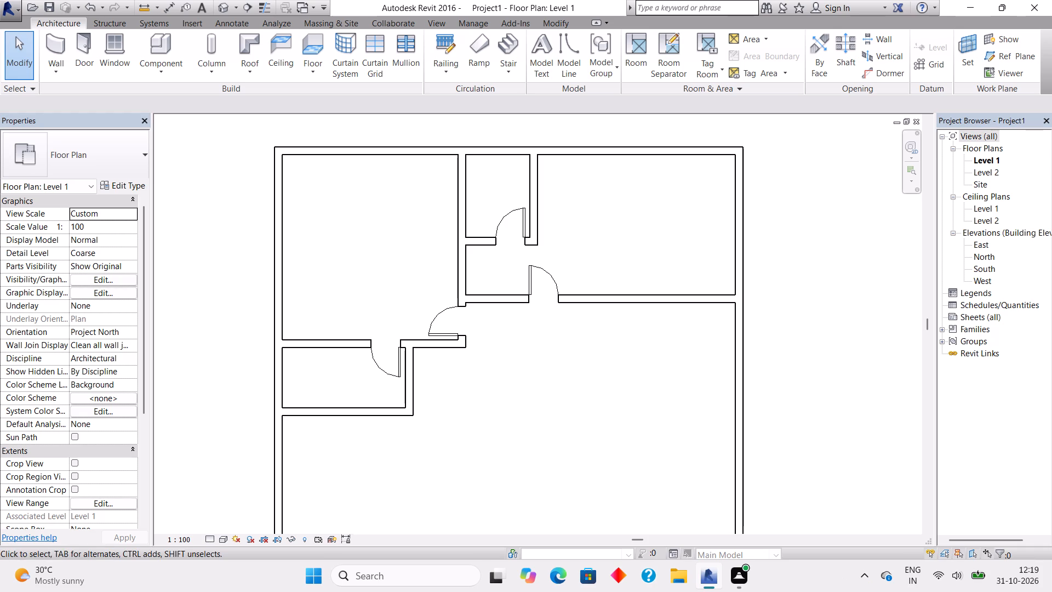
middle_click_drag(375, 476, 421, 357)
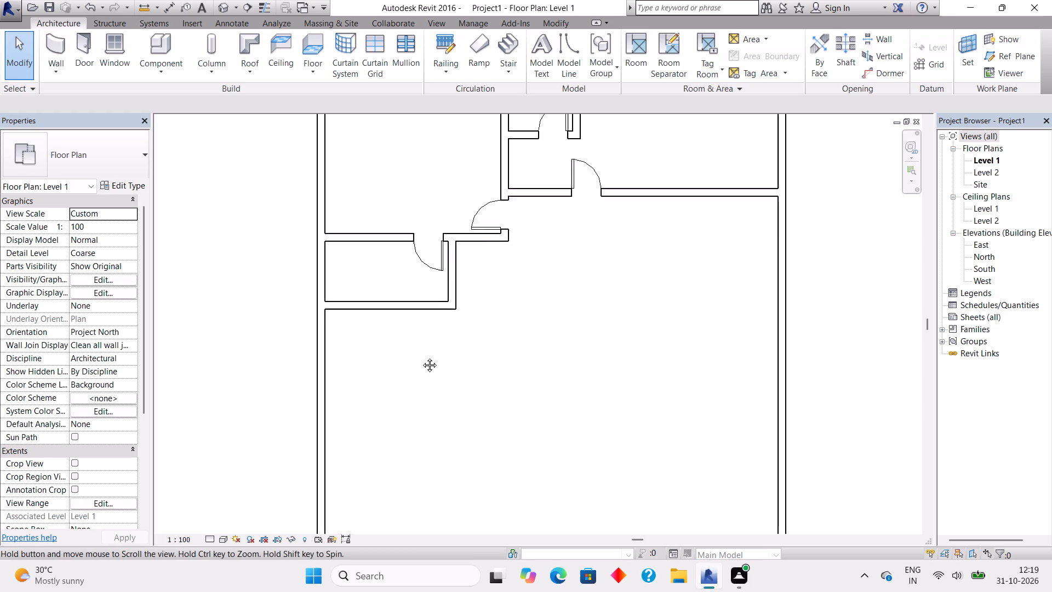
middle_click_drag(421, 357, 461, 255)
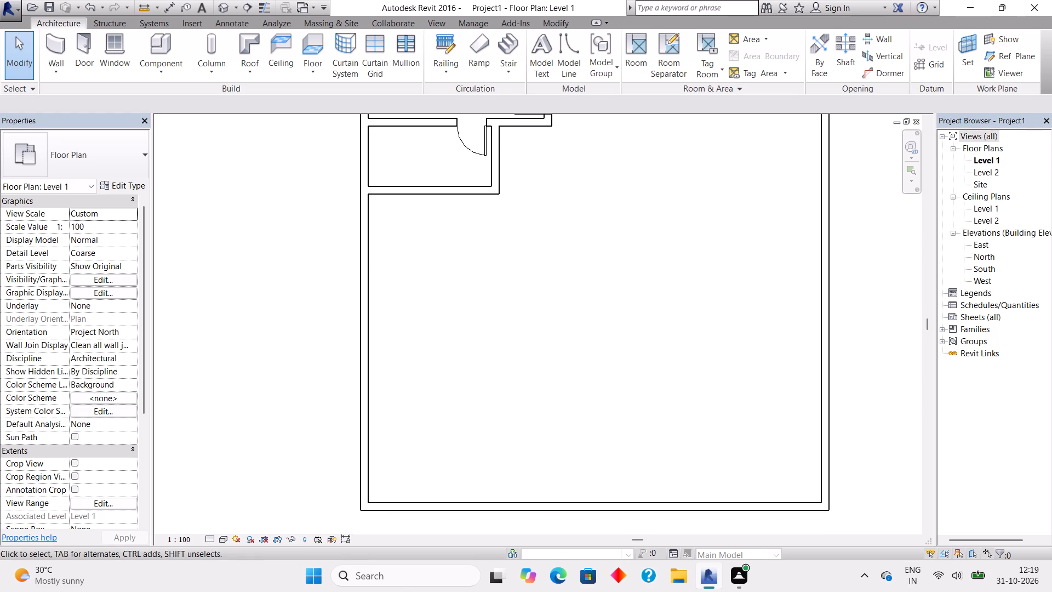
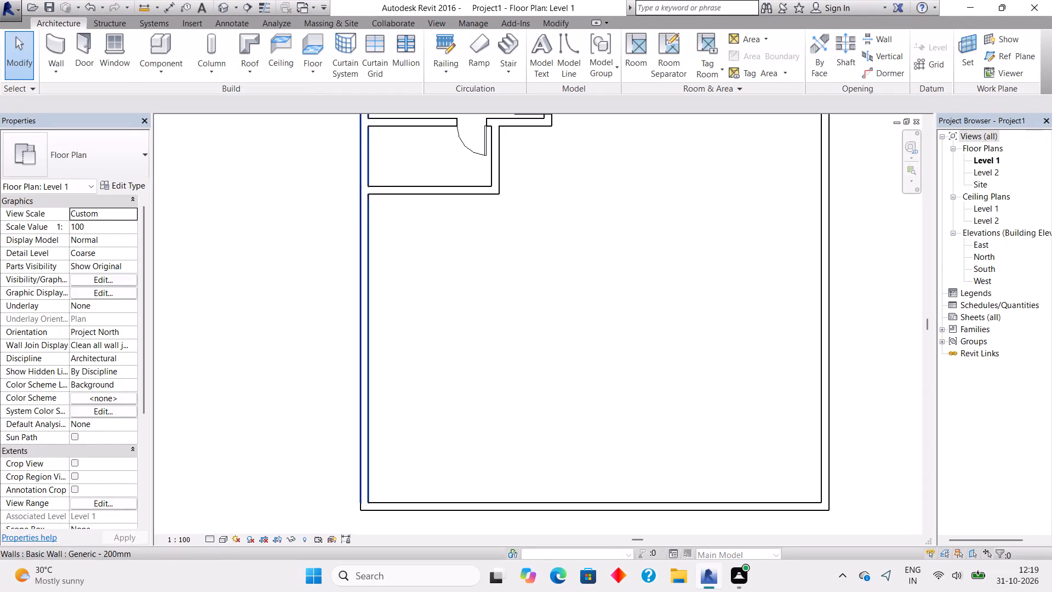
Draw two connected Generic - 200mm walls enclosing a narrow room about 5'-6" by 10'-8" against the west outer wall, below the existing rooms.
left_click(56, 49)
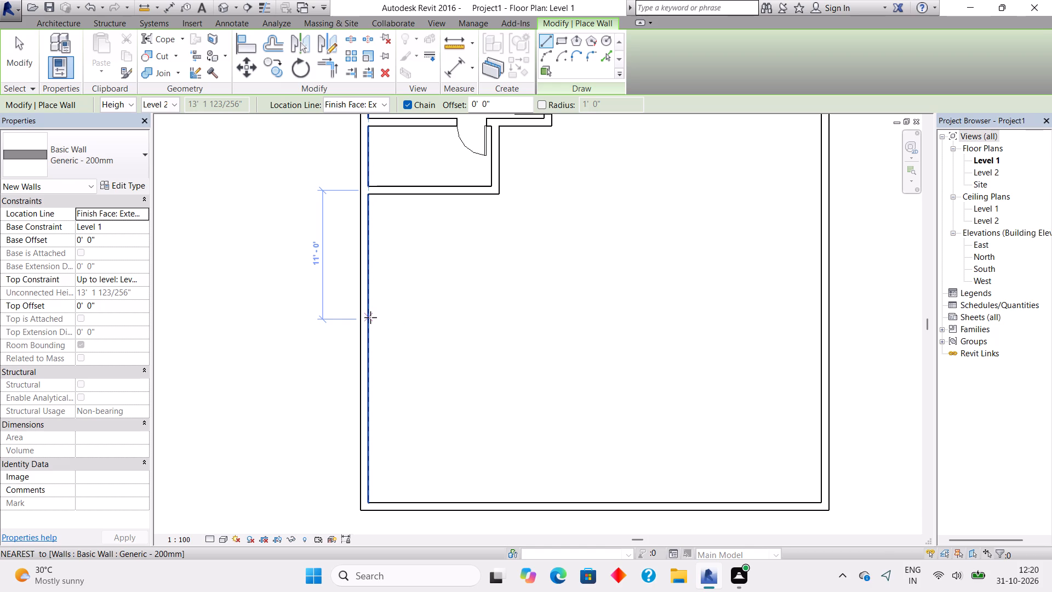
left_click(370, 317)
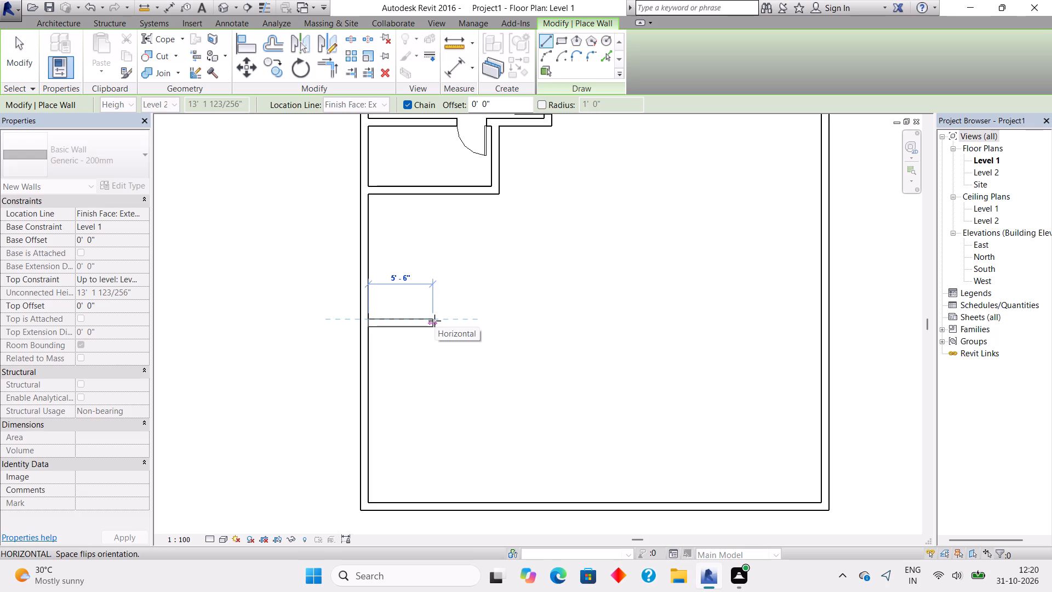
left_click(434, 199)
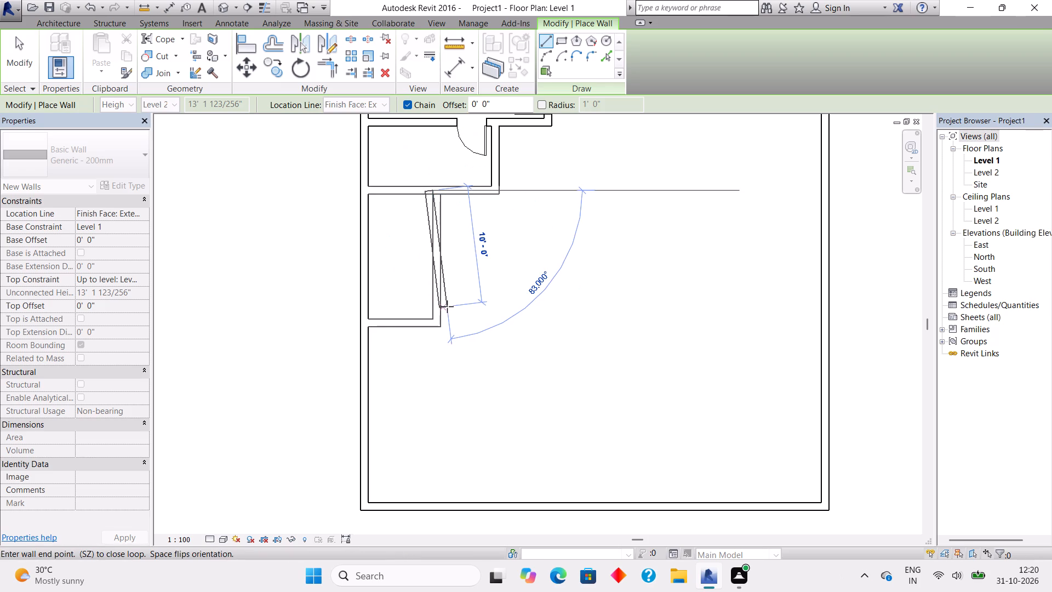
key("Escape")
Measure the clear length and width of the new narrow room between its inner wall faces.
scroll(444, 289, "up", 2)
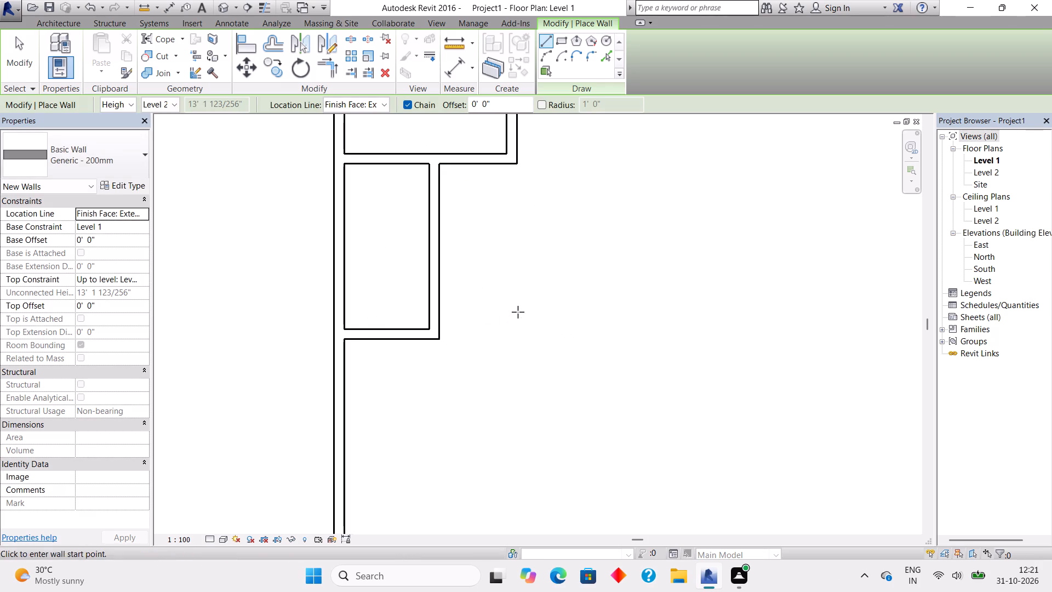
scroll(518, 312, "down", 2)
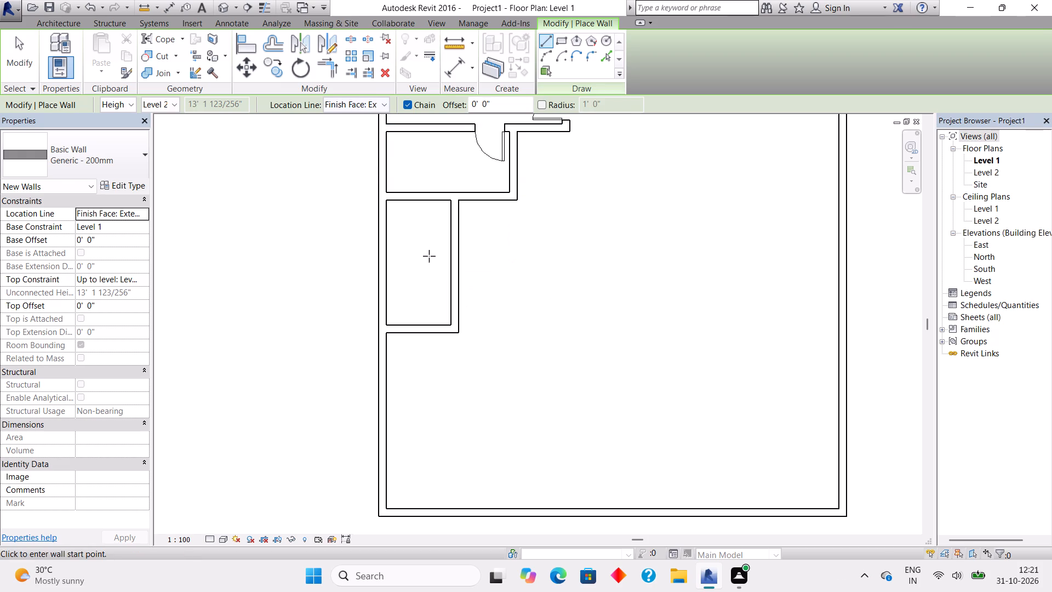
left_click(443, 74)
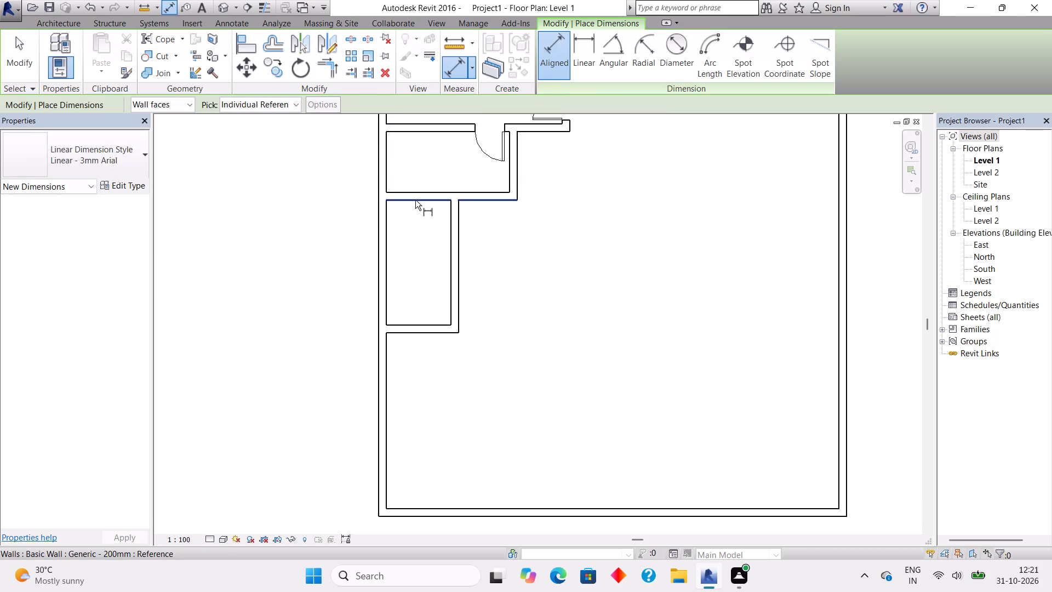
left_click(415, 200)
left_click(425, 323)
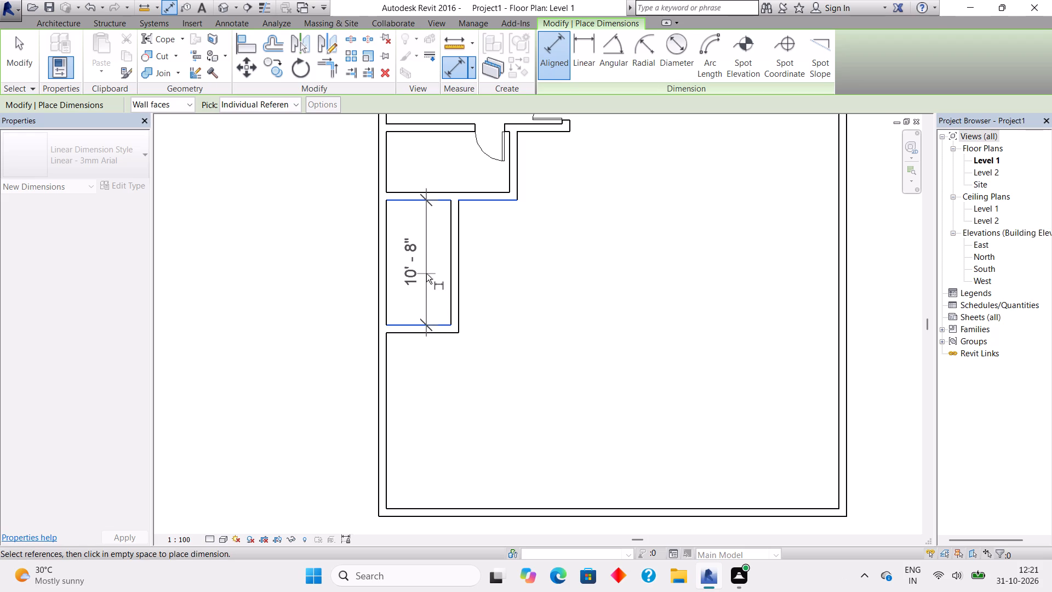
key("Escape")
left_click(386, 275)
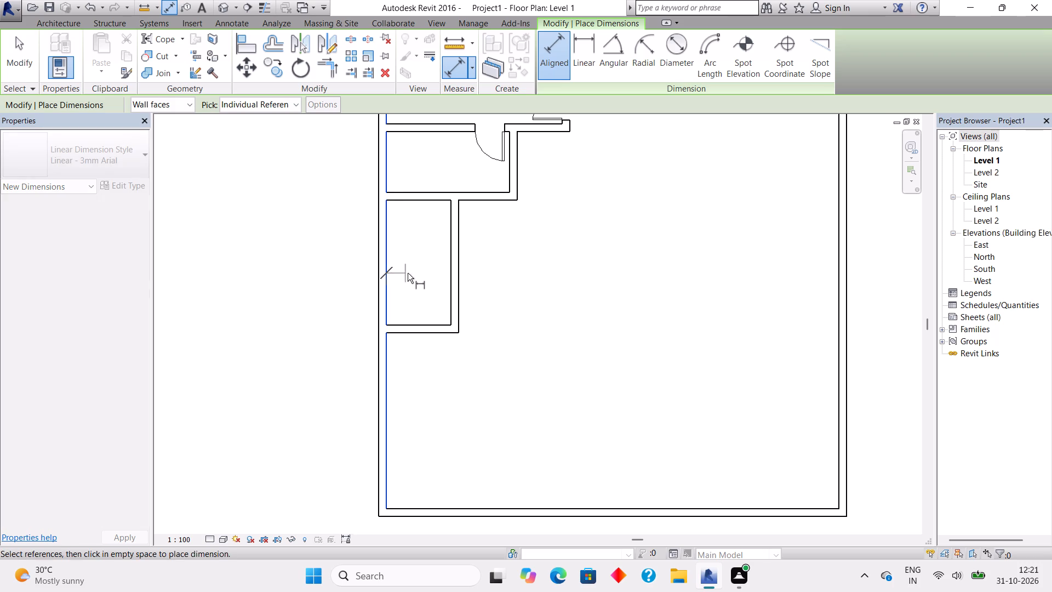
left_click(448, 278)
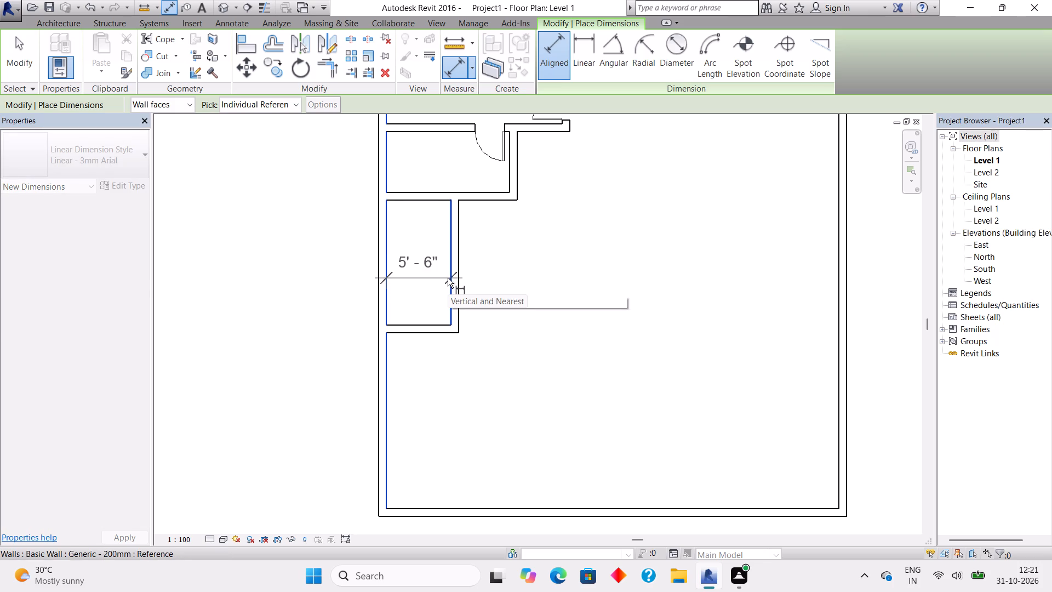
scroll(448, 278, "up", 7)
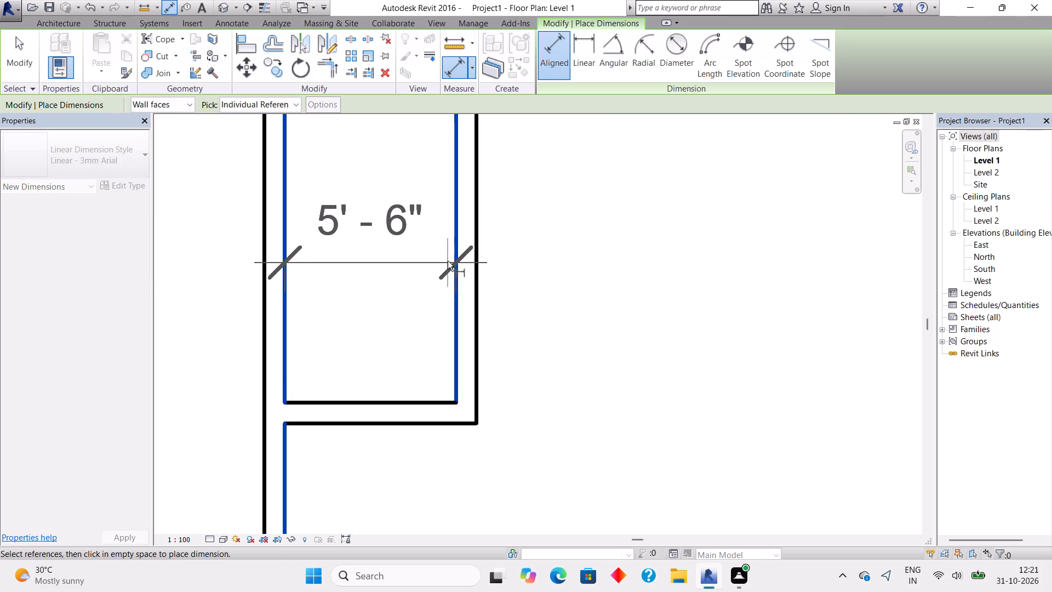
middle_click_drag(448, 255, 473, 322)
key("Escape")
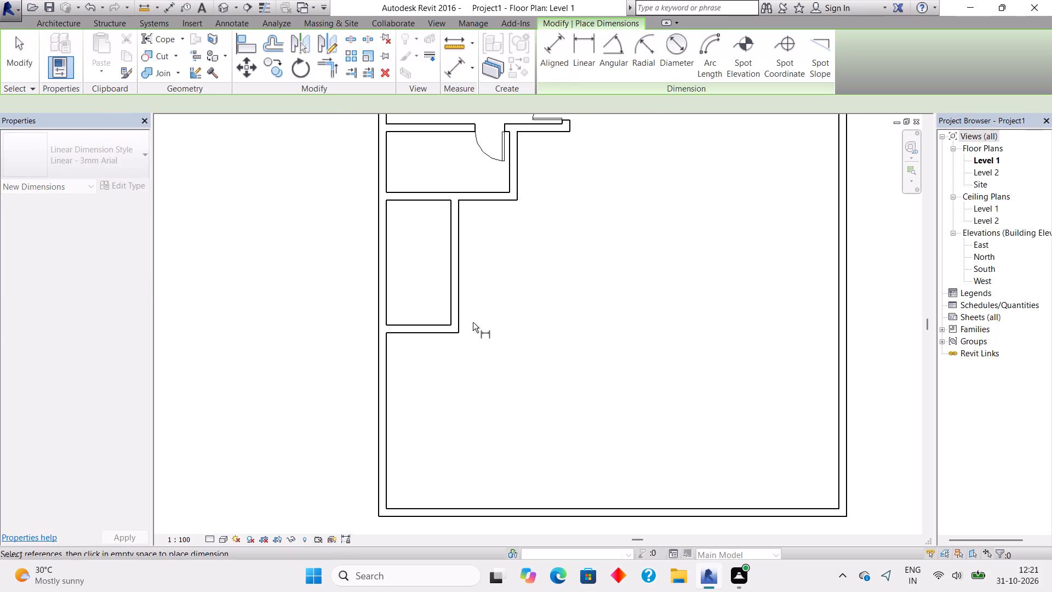
left_click(409, 203)
left_click(418, 322)
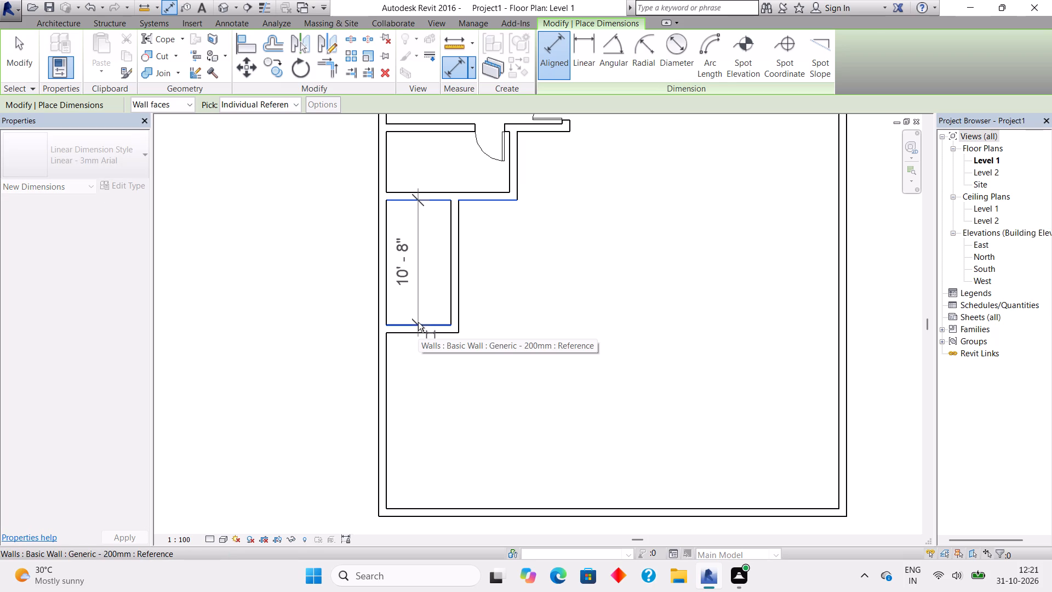
key("Escape")
key("Escape")
Nudge the narrow room's east wall one increment inward, to a clear width of 5'-4".
left_click(448, 280)
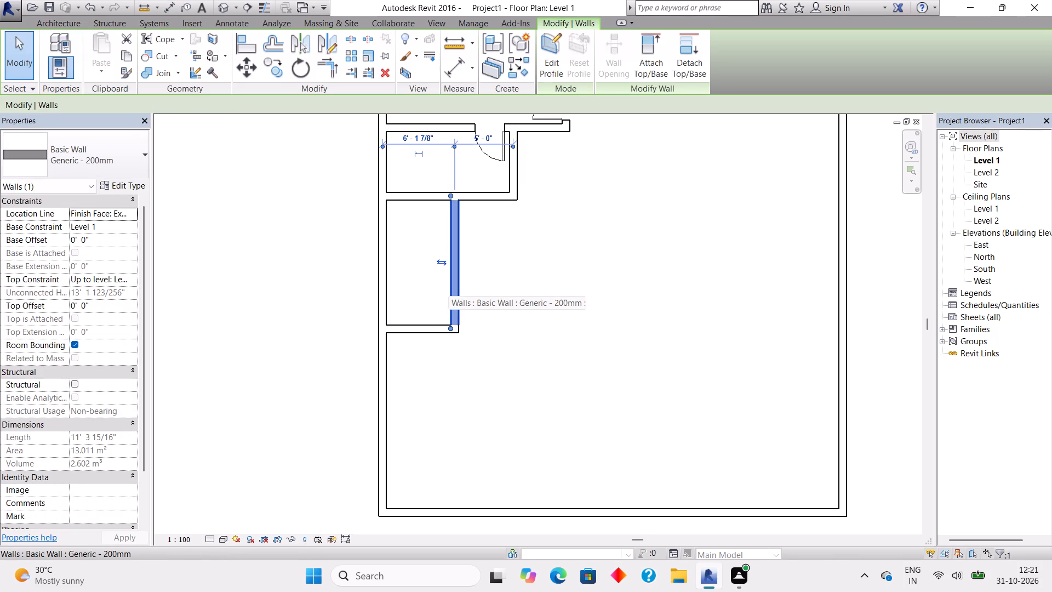
scroll(448, 280, "up", 2)
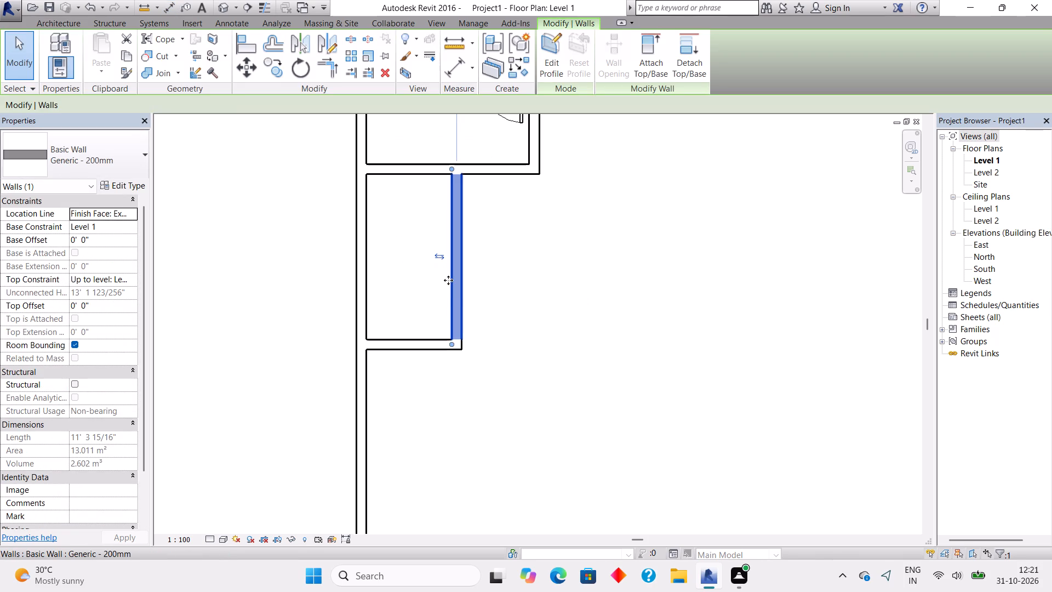
key("Left")
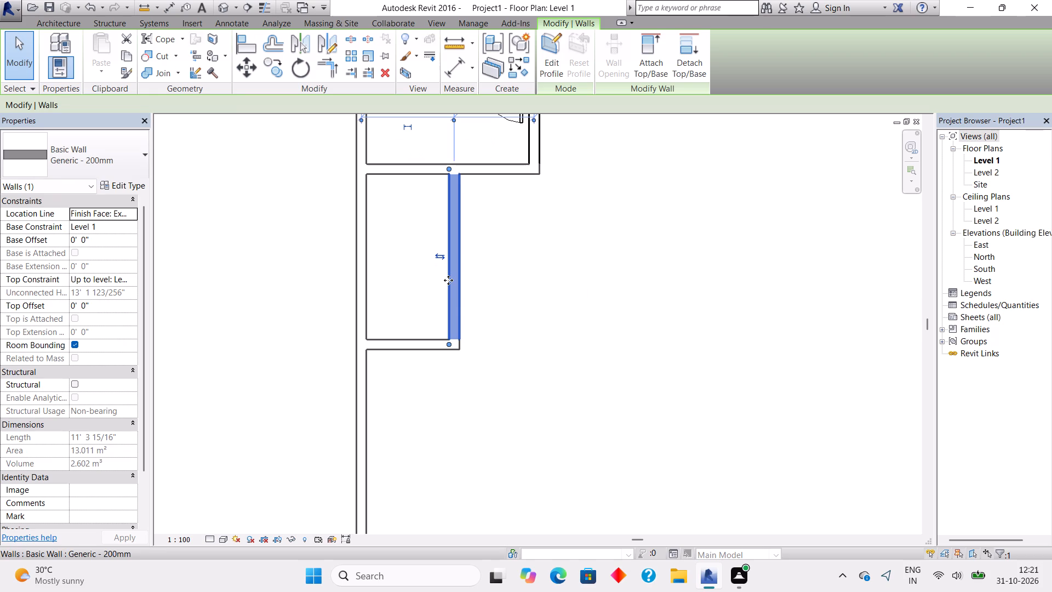
left_click(421, 337)
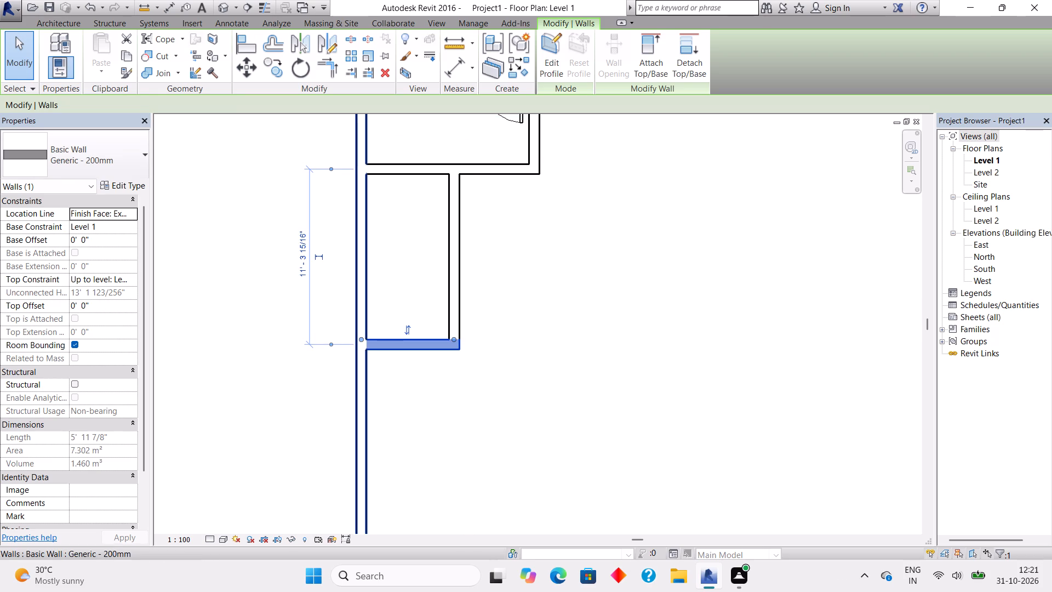
Measure the narrow room's clear width and length again between its inner wall faces.
left_click(455, 59)
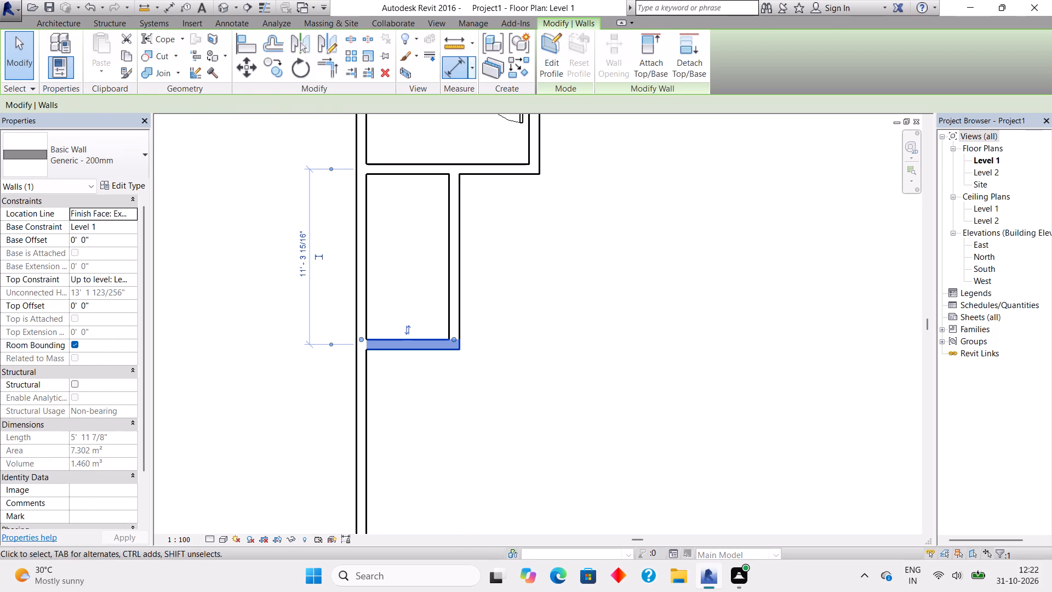
left_click(365, 256)
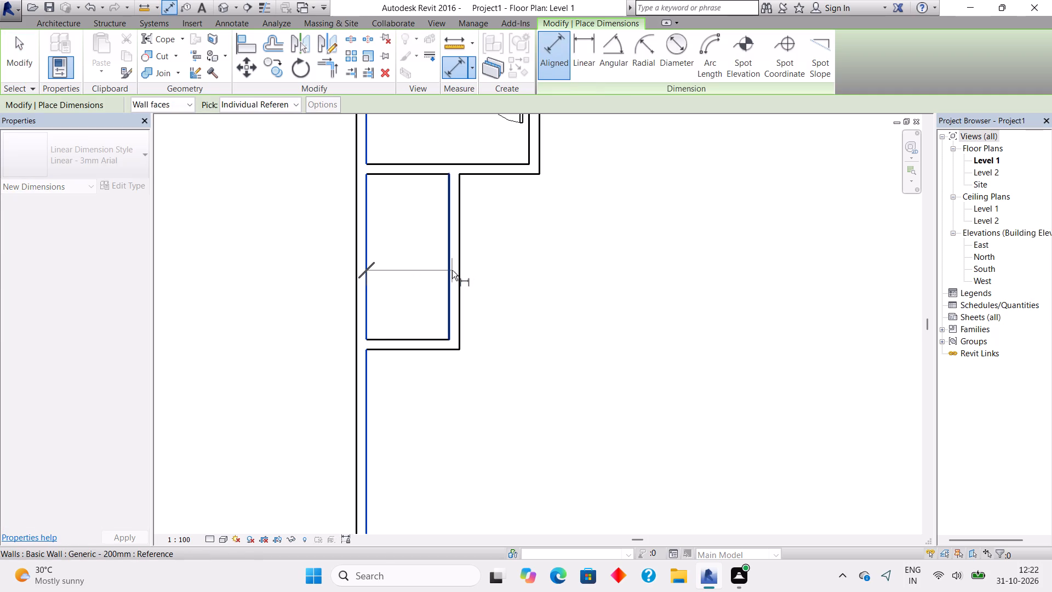
left_click(450, 269)
scroll(450, 269, "up", 1)
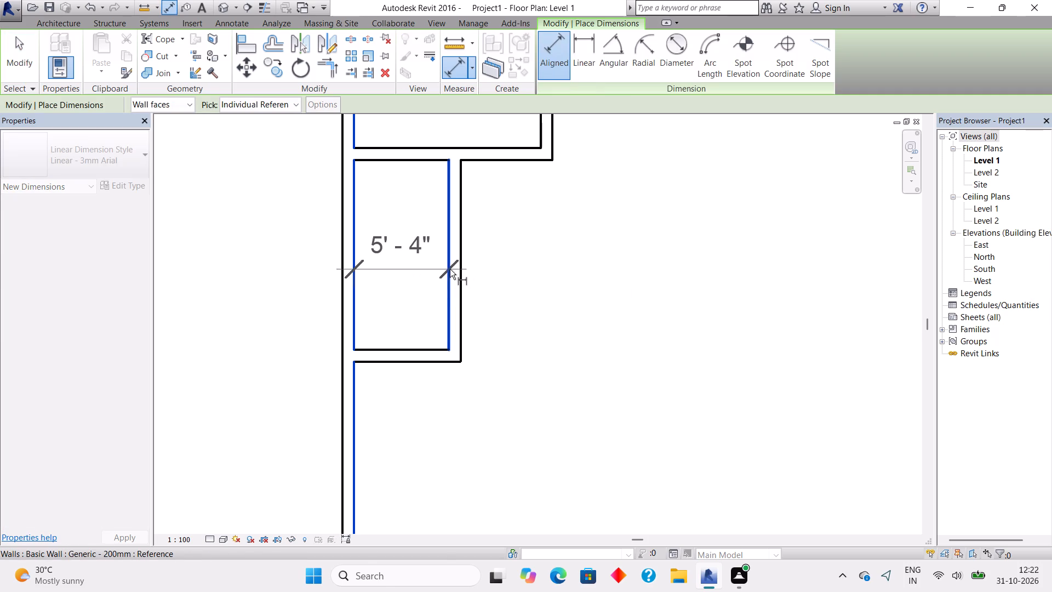
scroll(450, 269, "down", 1)
key("Escape")
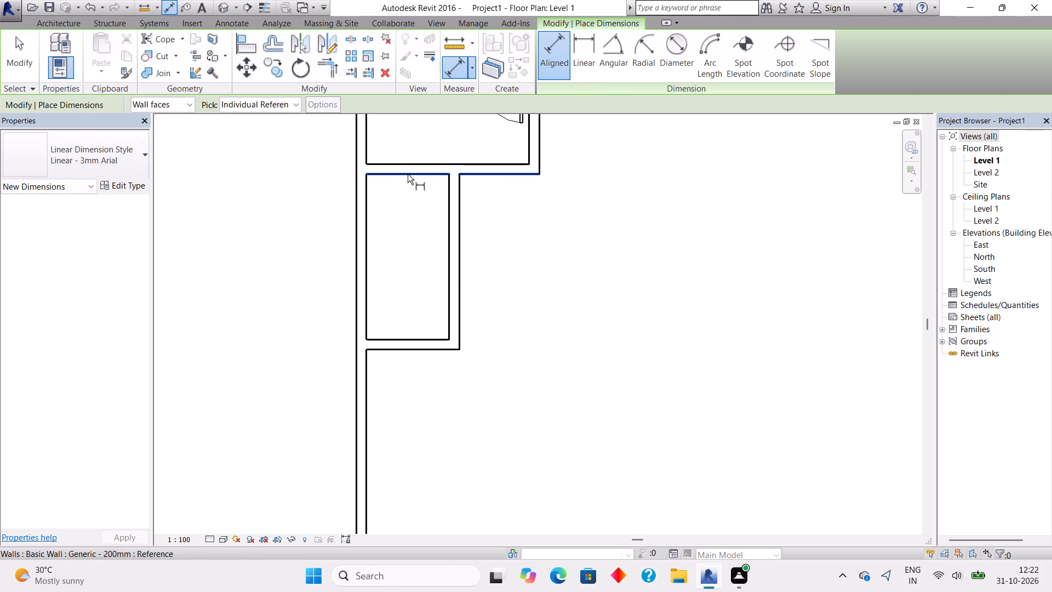
left_click(408, 174)
left_click(406, 338)
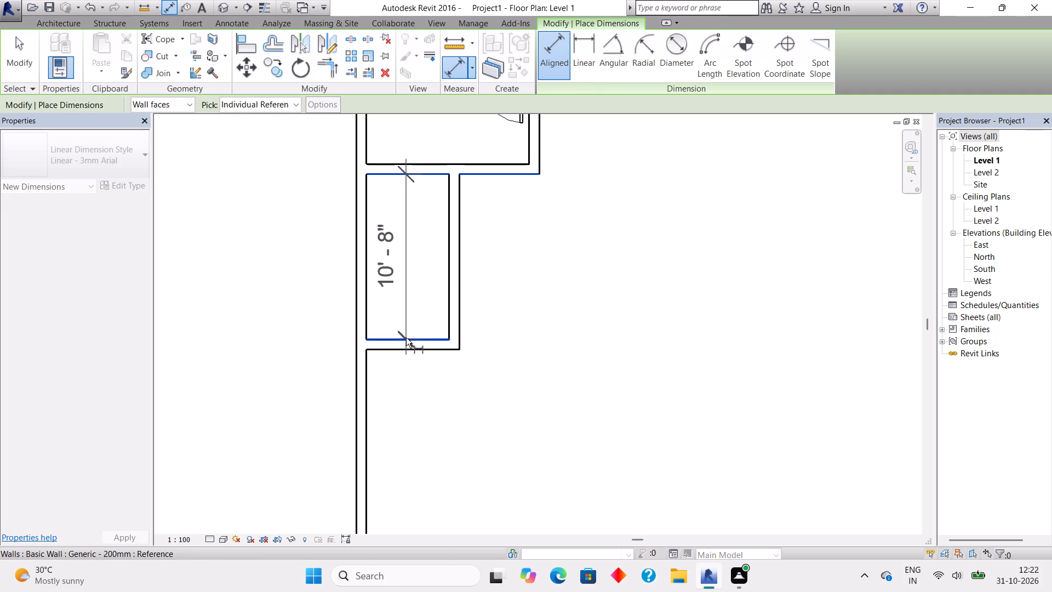
scroll(406, 338, "up", 2)
key("Escape")
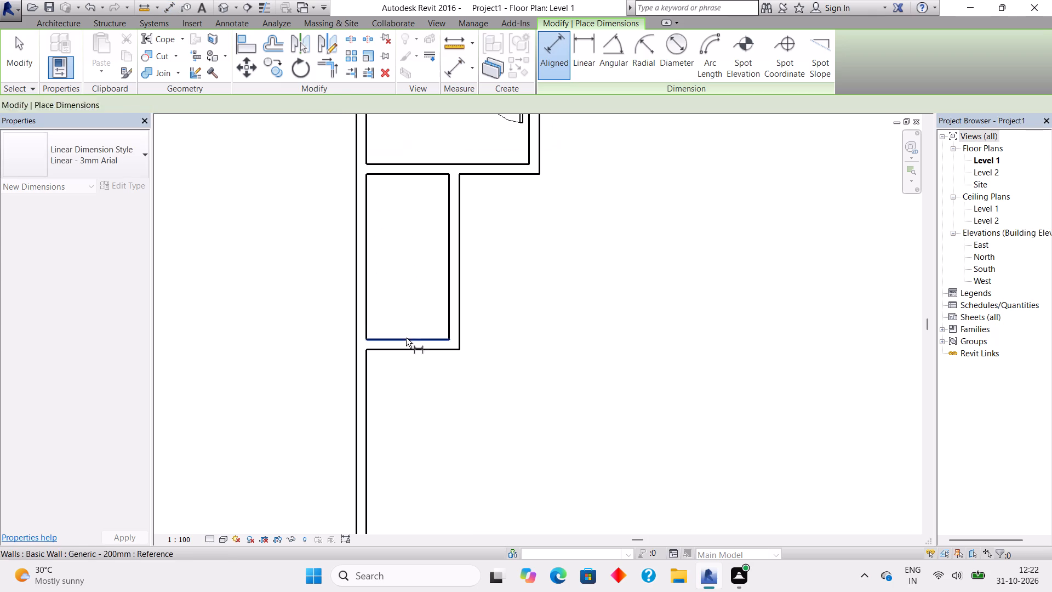
scroll(397, 306, "up", 3)
key("Escape")
Nudge the narrow room's south and east walls inward two increments each, to a clear size of 5'-0" by 10'-4".
left_click(420, 361)
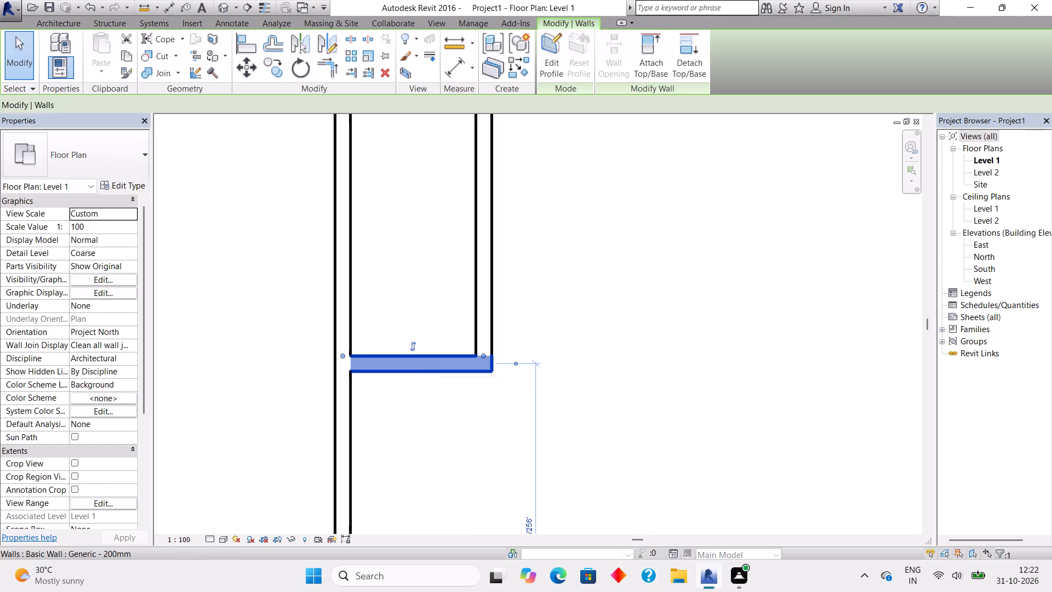
key("Up")
key("Up")
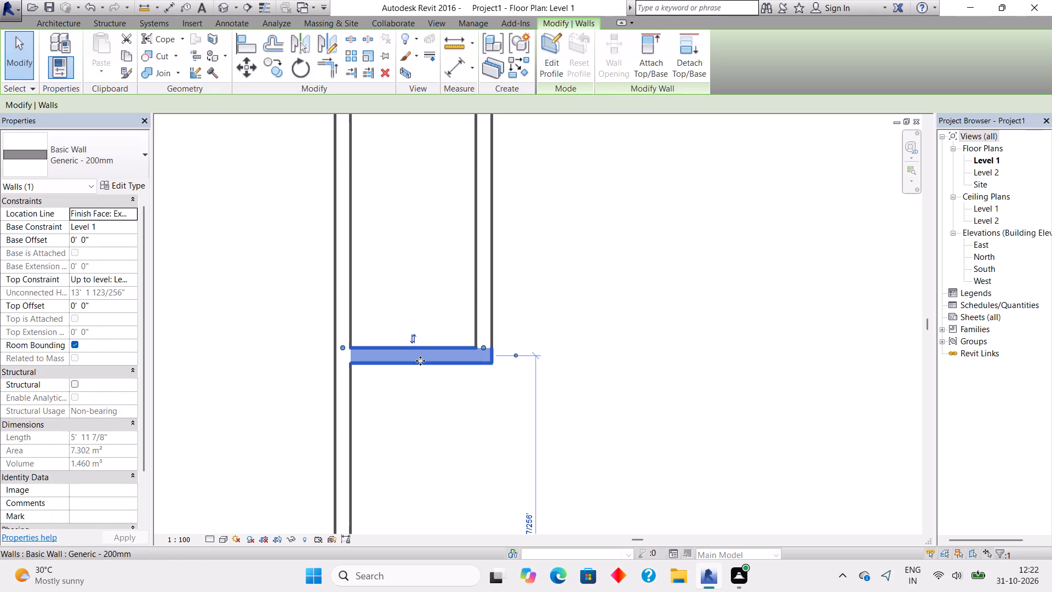
left_click(478, 189)
key("Left")
key("Left")
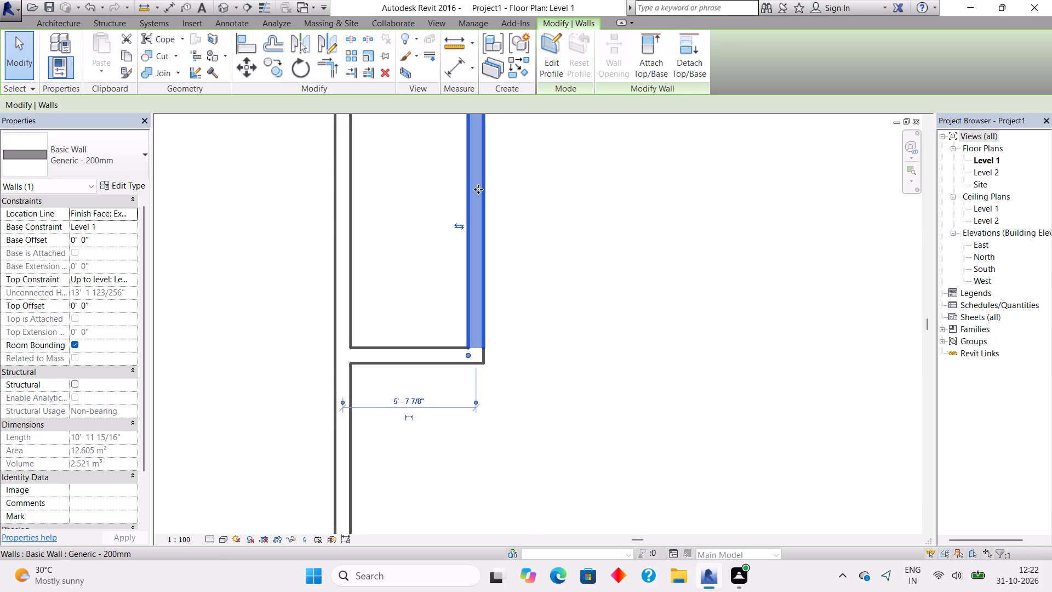
Measure the clear length and width of the reduced narrow room.
scroll(420, 189, "down", 3)
middle_click_drag(420, 189, 430, 241)
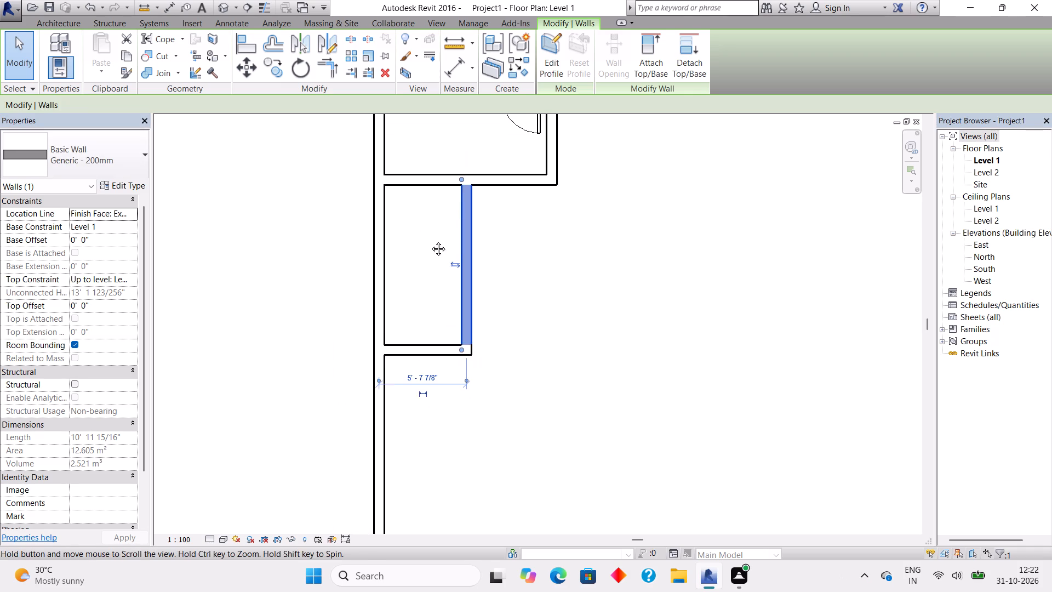
middle_click_drag(430, 241, 432, 243)
left_click(456, 70)
left_click(426, 191)
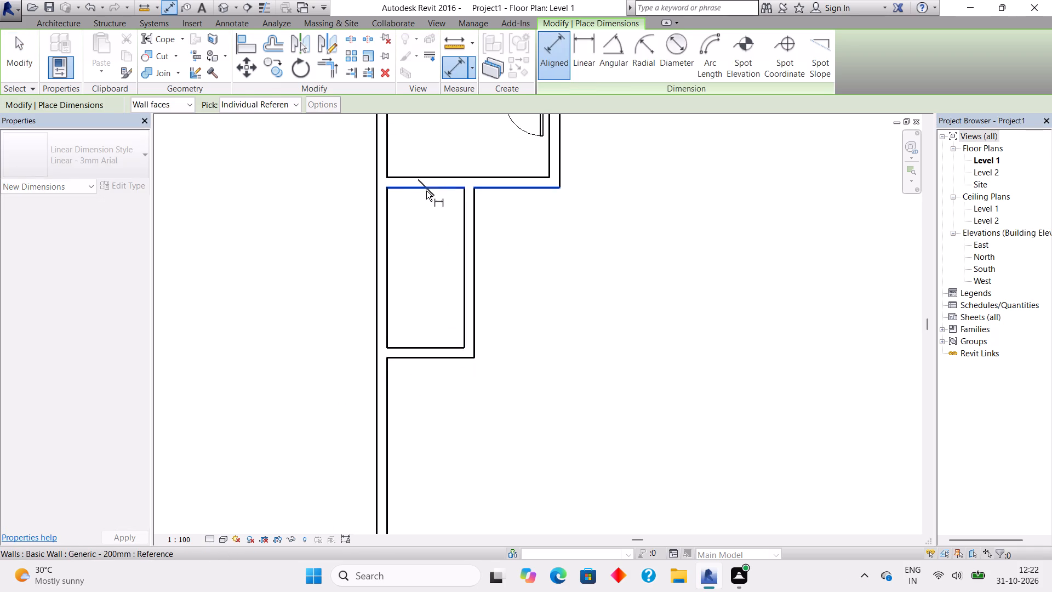
left_click(422, 349)
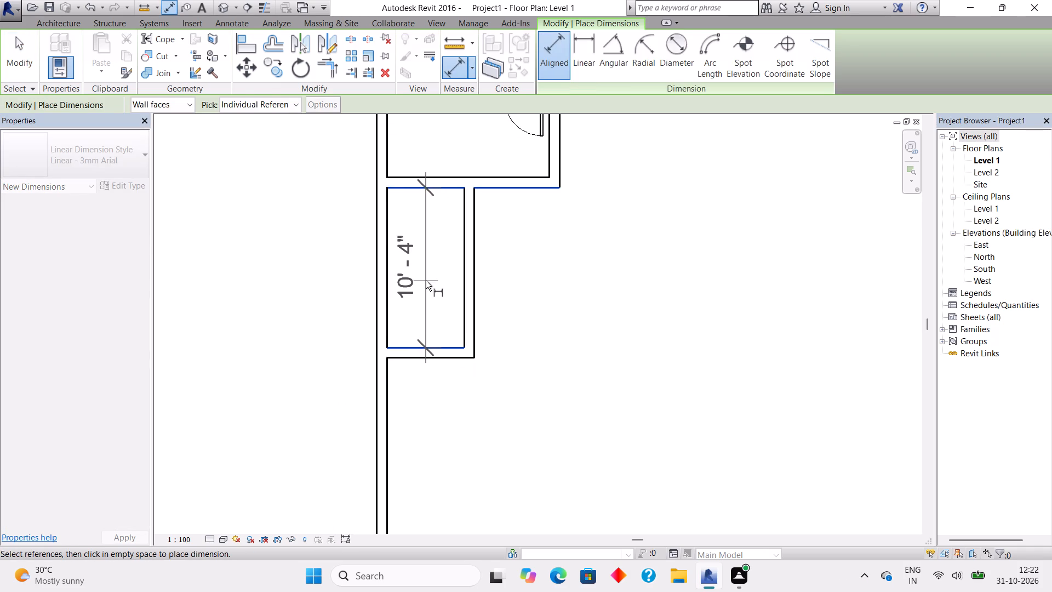
key("Escape")
left_click(388, 270)
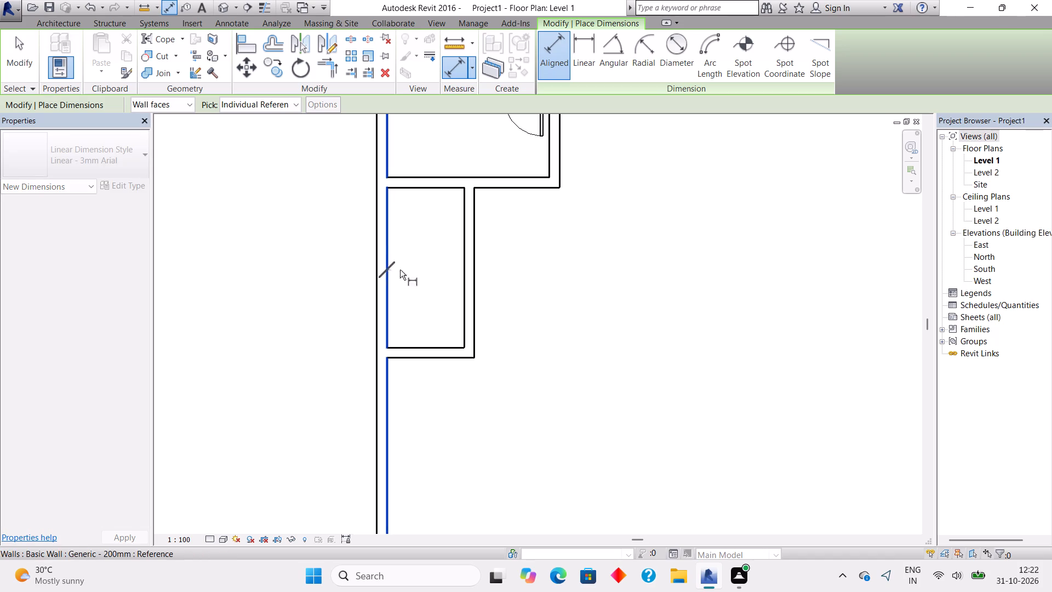
left_click(462, 284)
scroll(462, 284, "up", 2)
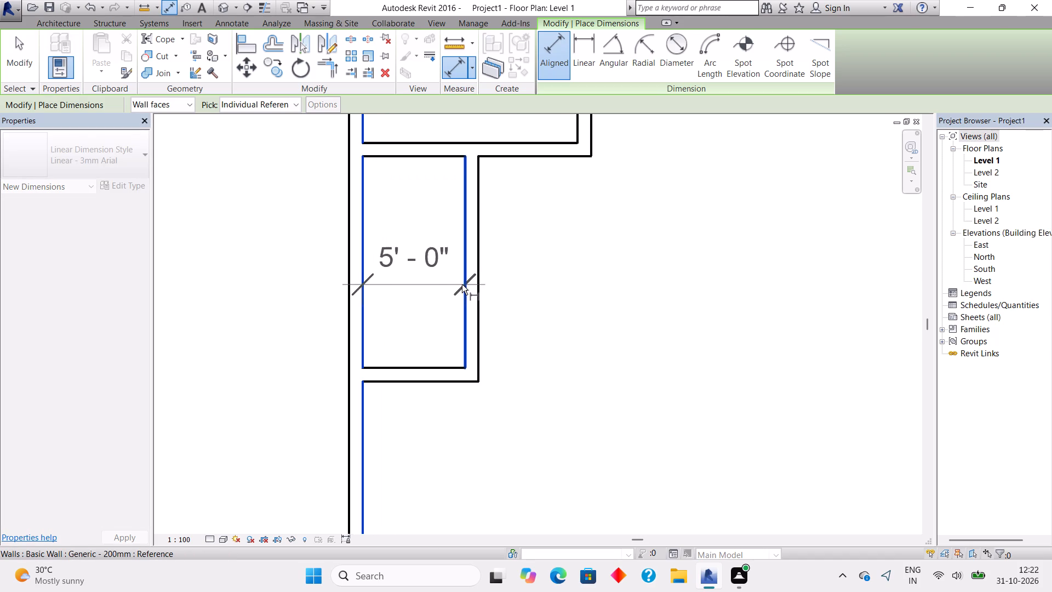
scroll(462, 284, "up", 3)
middle_click_drag(462, 284, 477, 328)
key("Escape")
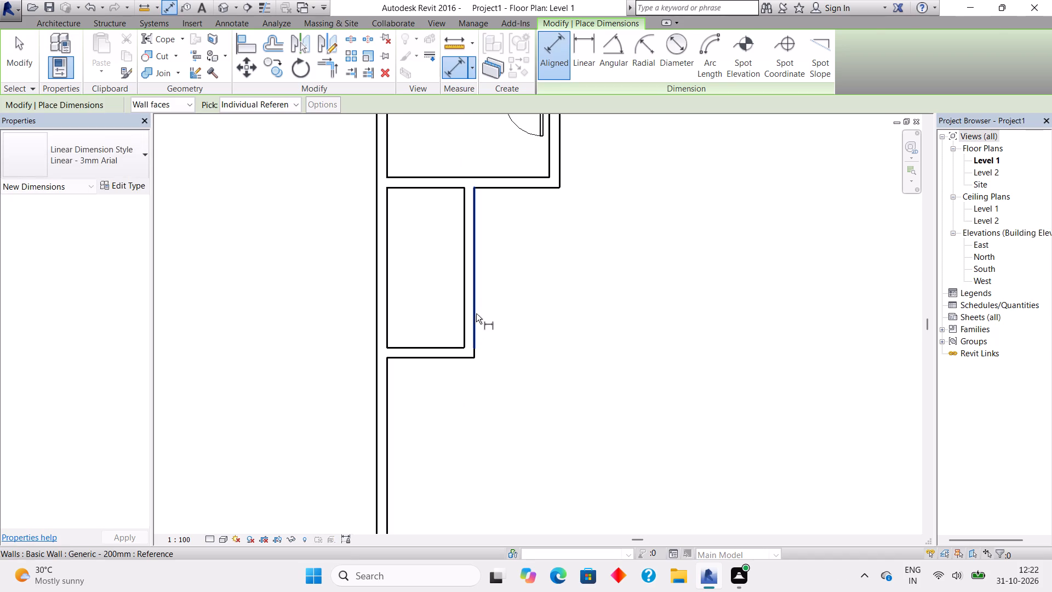
key("Escape")
Nudge the narrow room's east and south walls outward by one 2" increment each.
left_click(465, 296)
key("Right")
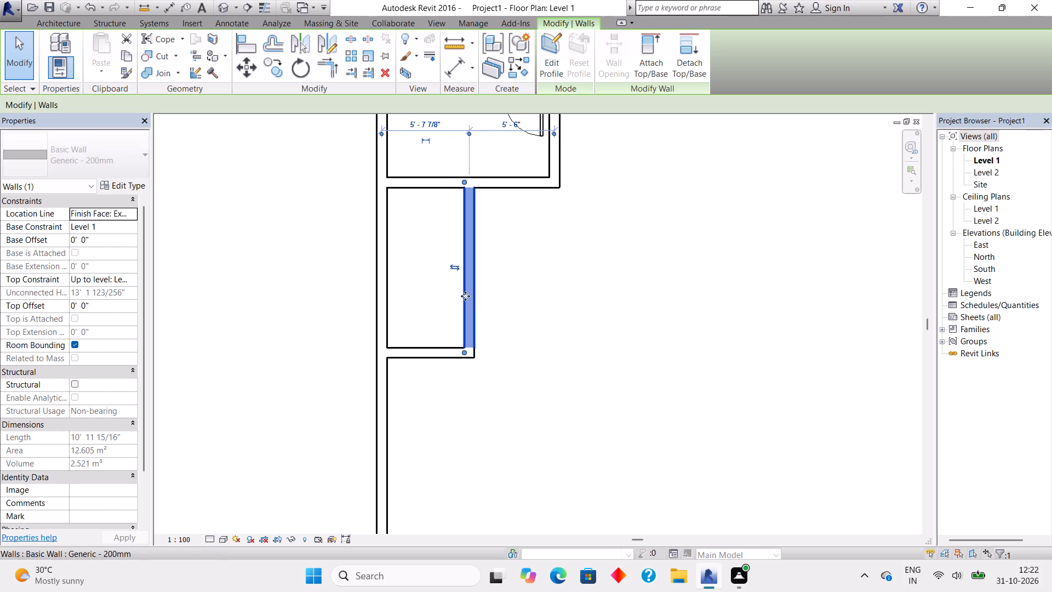
left_click(446, 347)
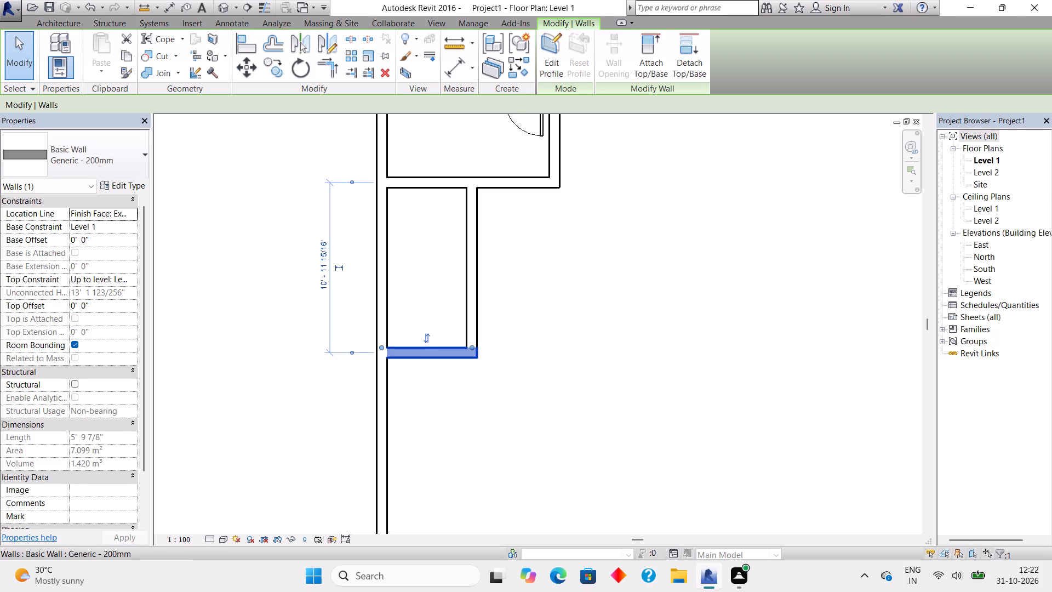
key("Down")
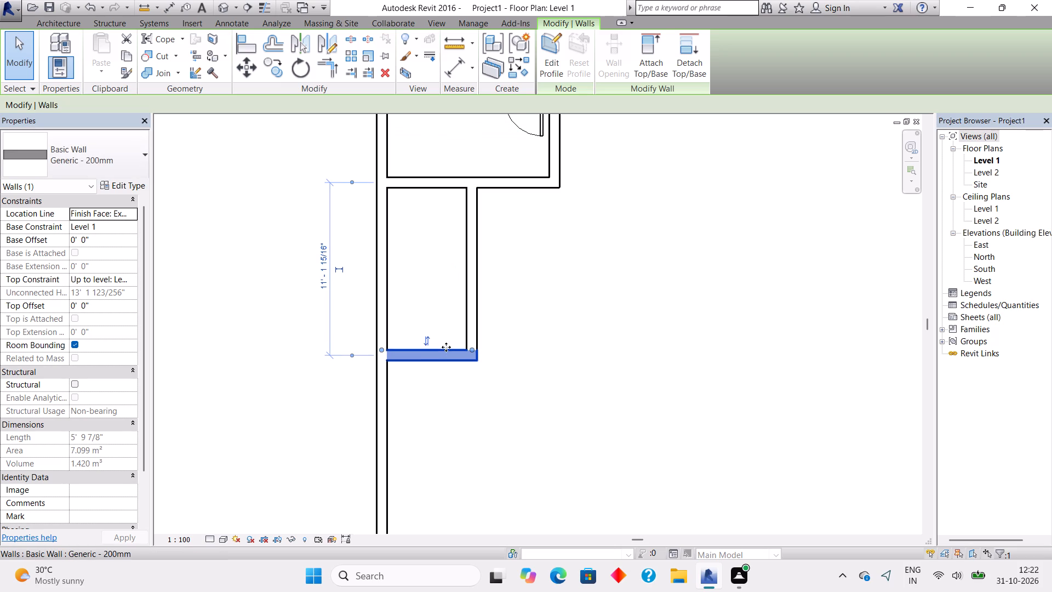
Measure the narrow room's clear length and clear width between its inner wall faces.
left_click(448, 68)
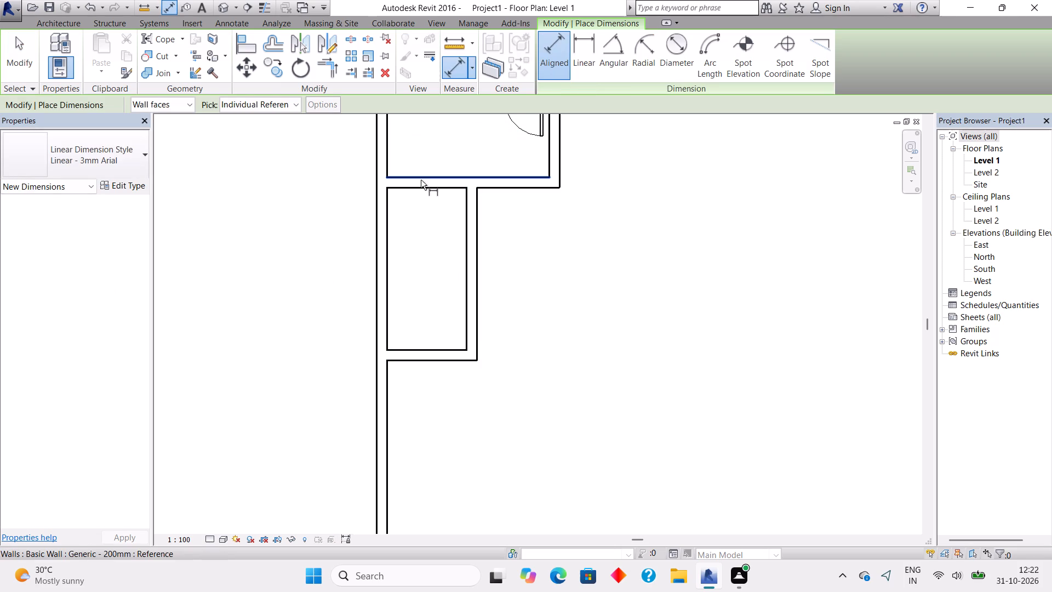
left_click(421, 184)
left_click(428, 351)
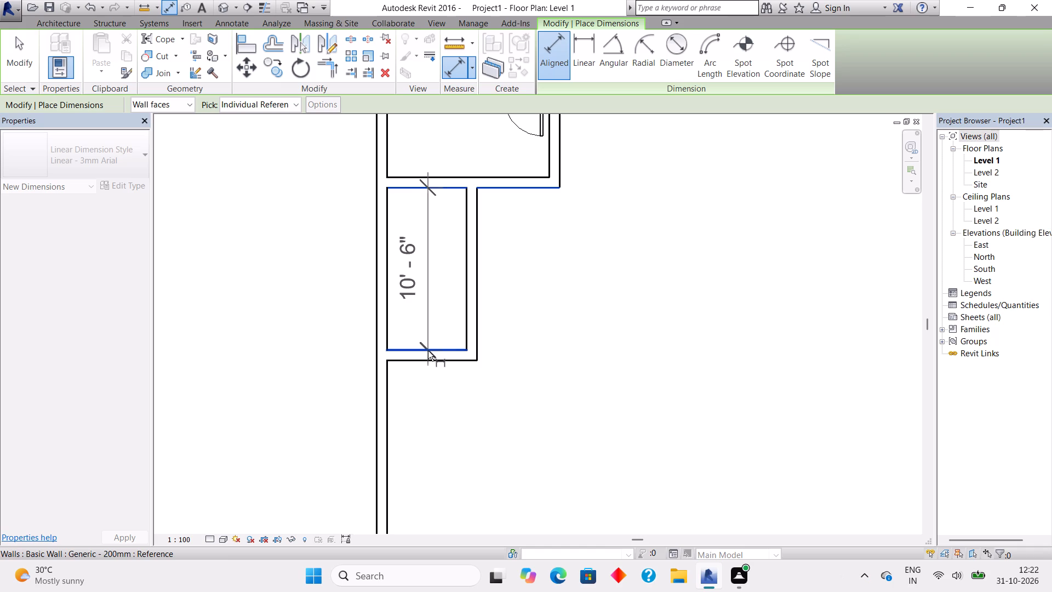
key("Escape")
left_click(389, 297)
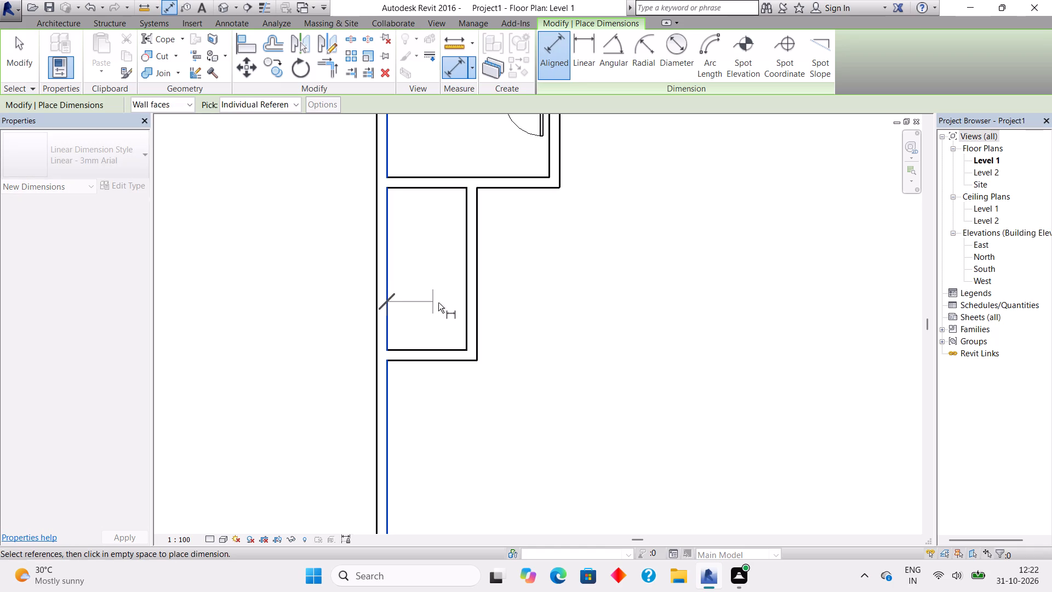
left_click(466, 318)
key("Escape")
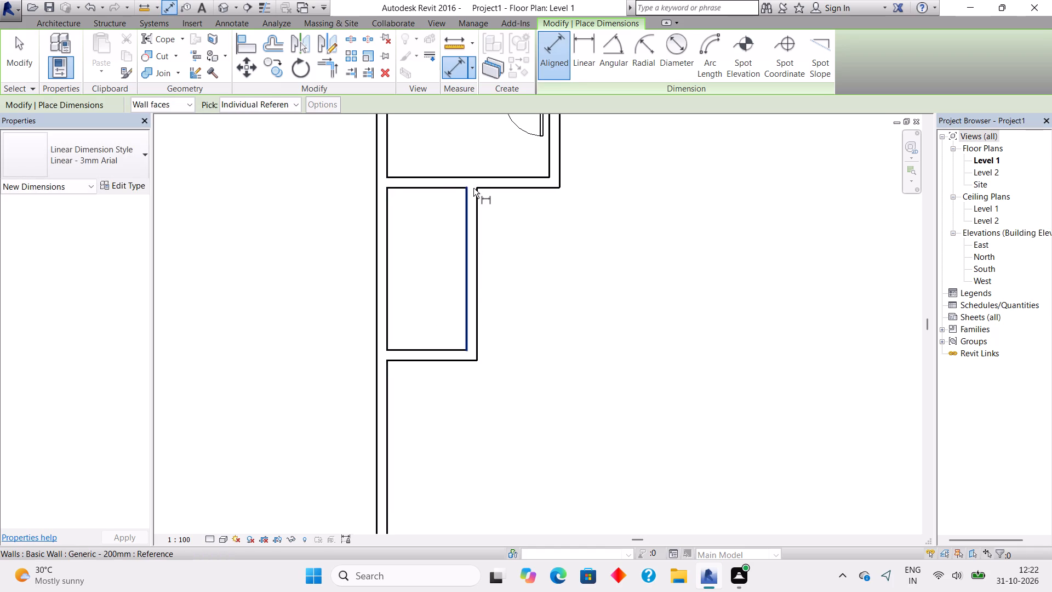
scroll(473, 188, "down", 5)
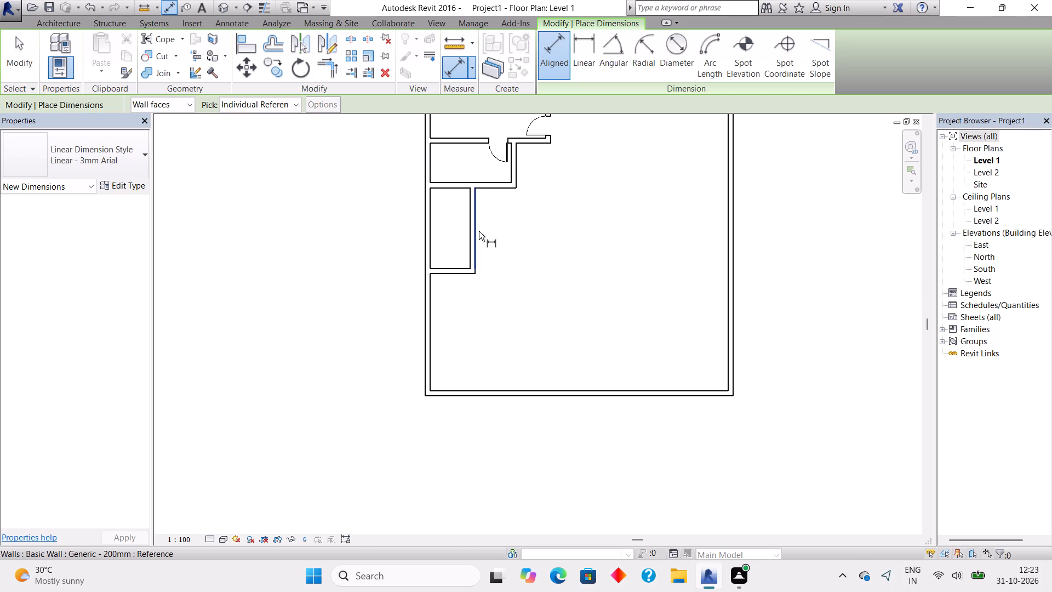
key("Escape")
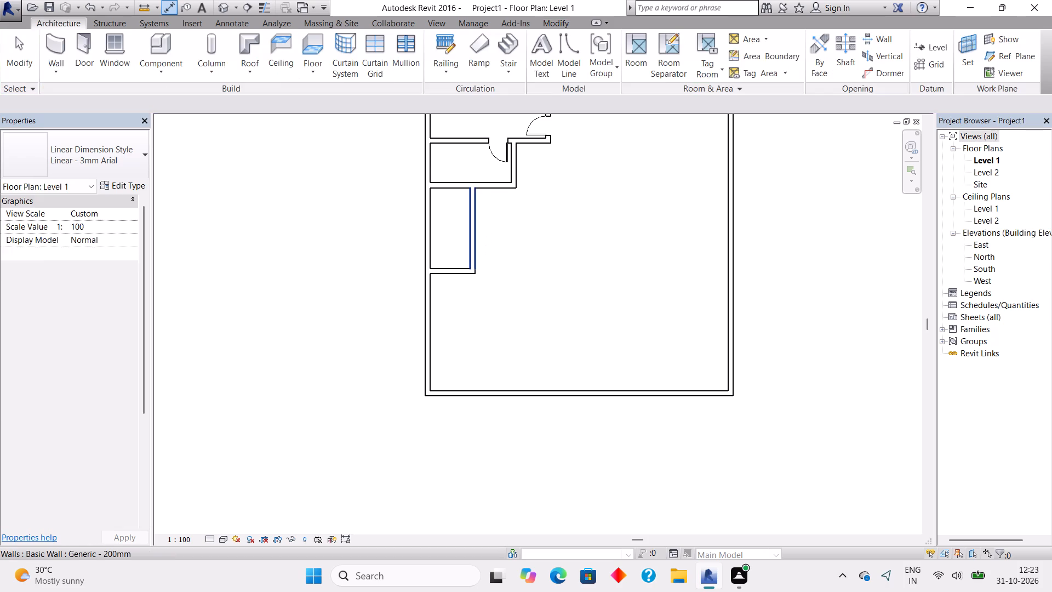
Delete the narrow room's east wall.
left_click(470, 222)
key("Delete")
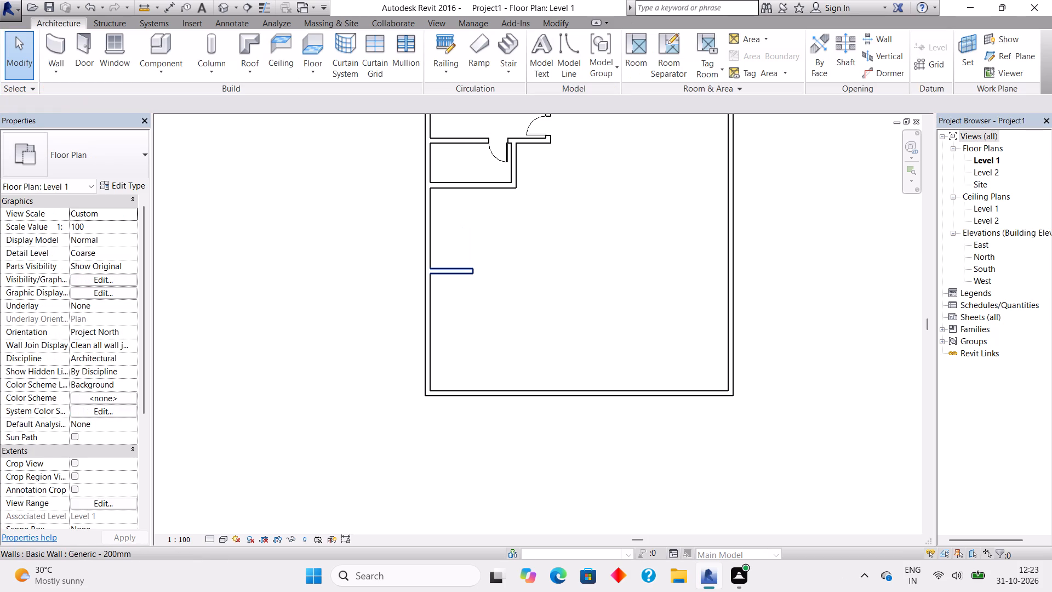
Draw a replacement east wall northward from the south wall's east end, about 7'-0" long and stopping short of the room above.
left_click(61, 50)
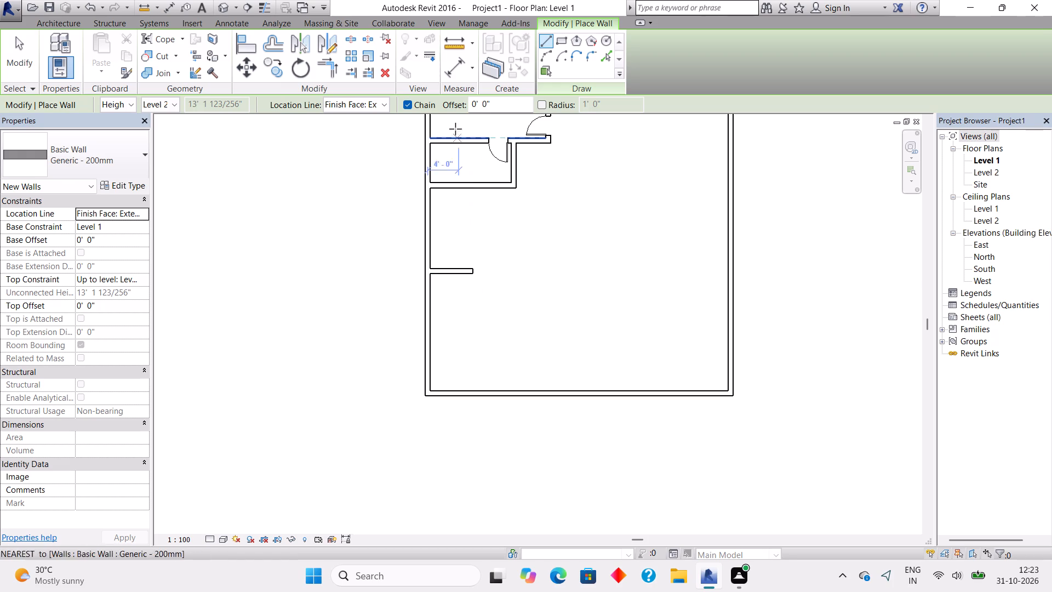
left_click(473, 268)
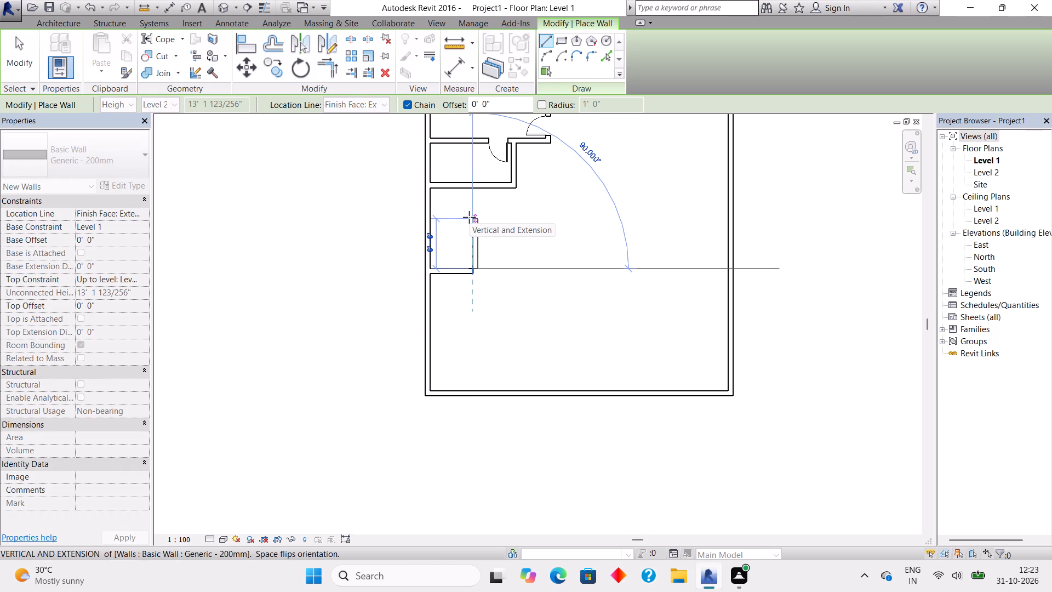
left_click(469, 214)
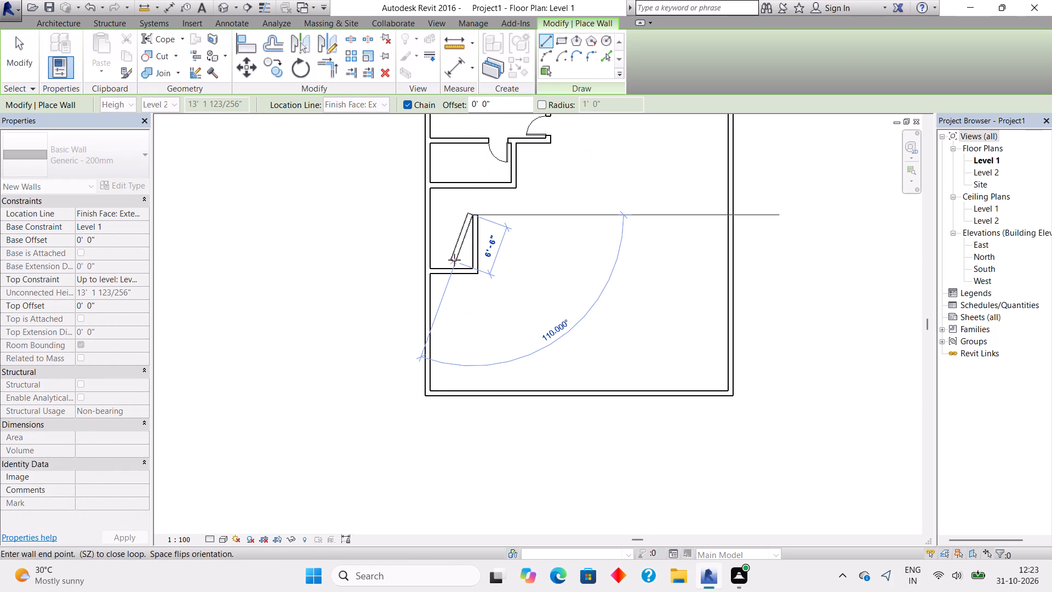
key("Escape")
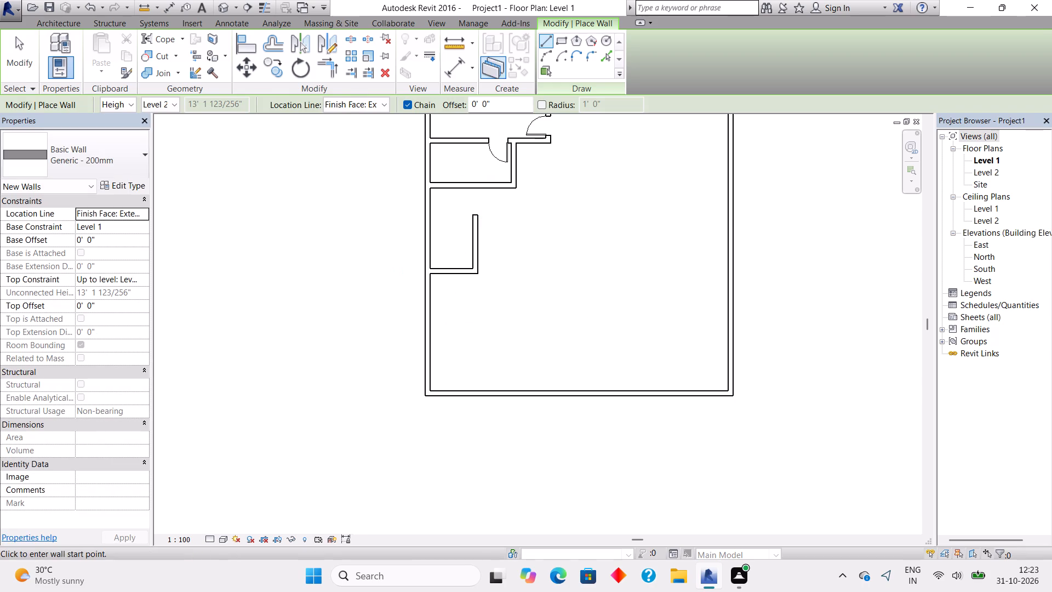
Measure the narrow room's clear width to the new east wall and that wall's inner length.
left_click(460, 75)
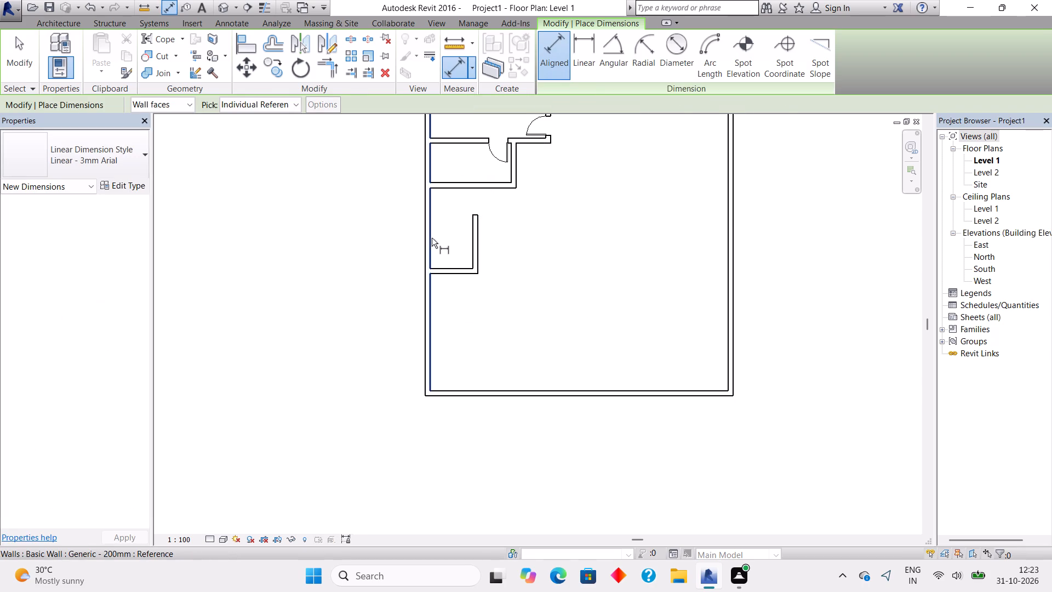
left_click(432, 238)
left_click(471, 251)
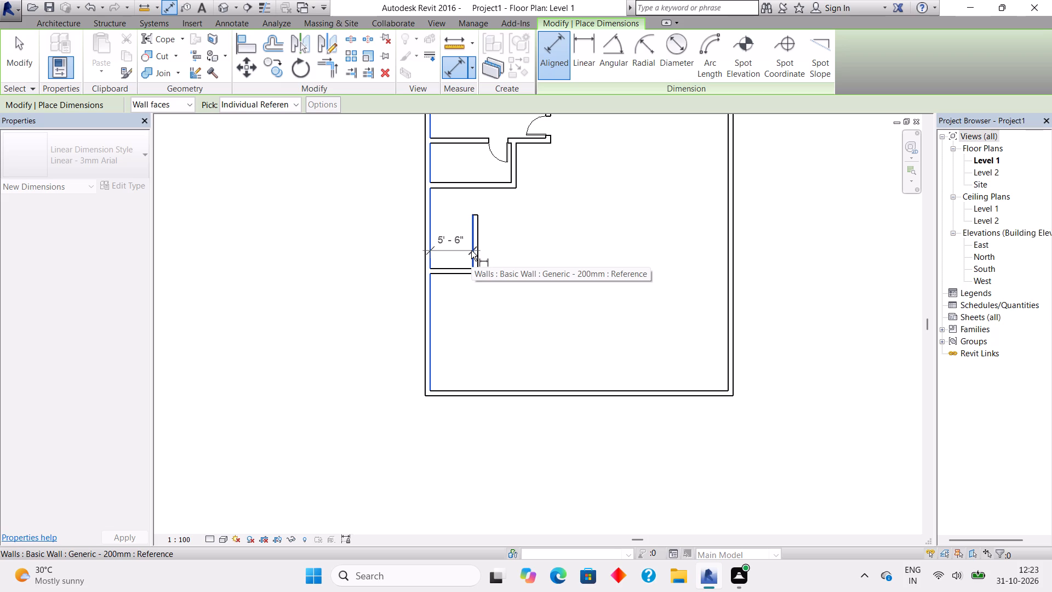
key("Escape")
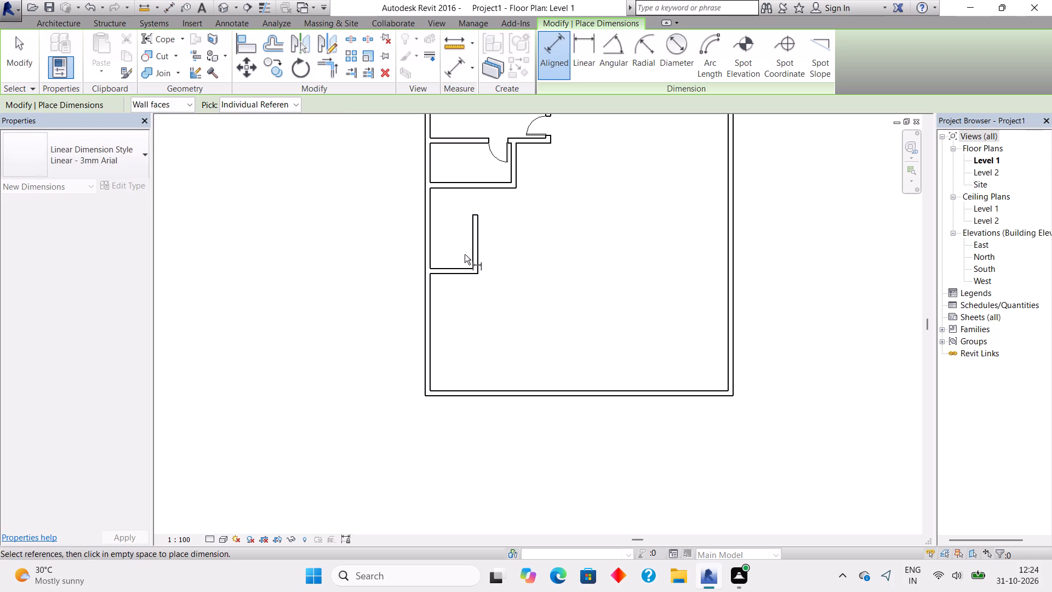
left_click(459, 265)
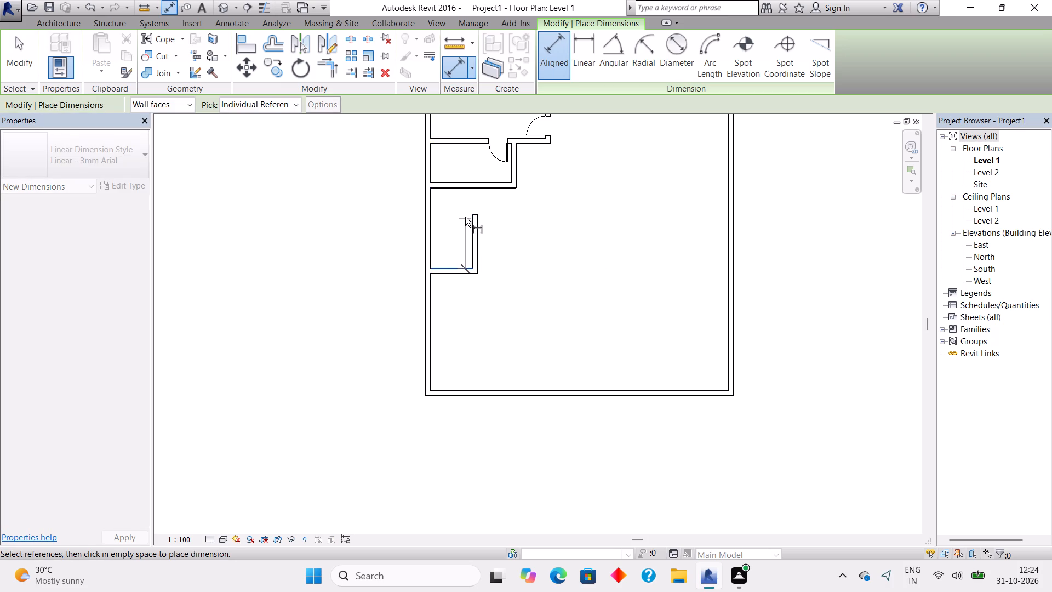
left_click(470, 215)
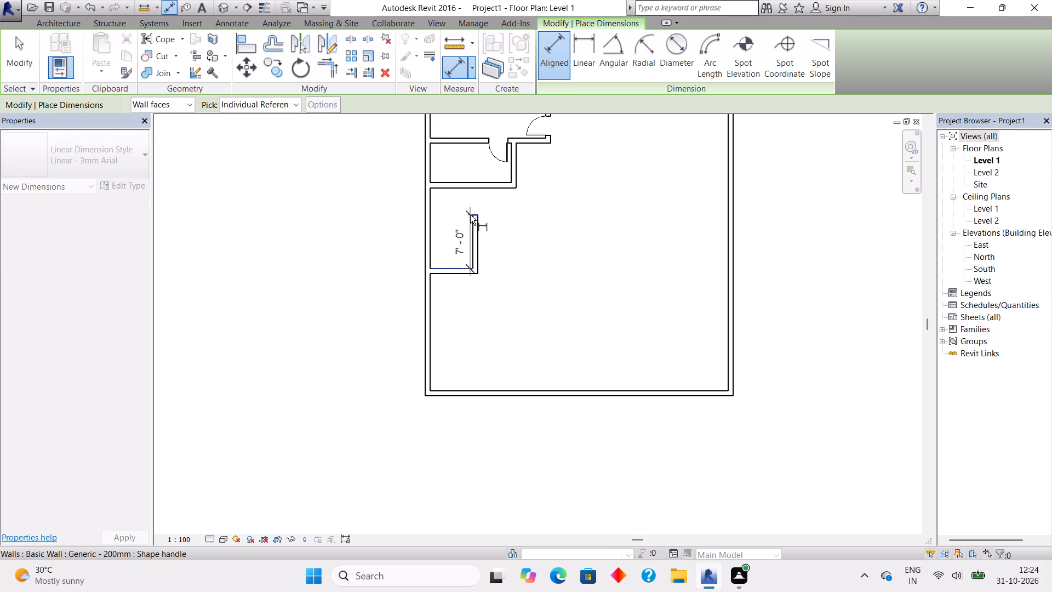
scroll(470, 215, "up", 13)
scroll(470, 215, "down", 4)
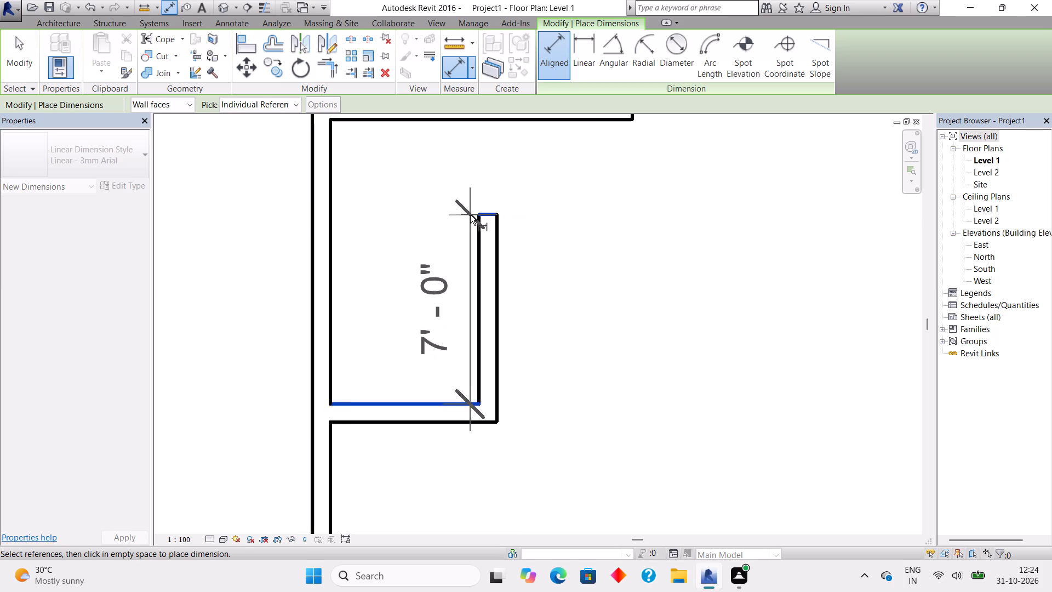
scroll(470, 215, "down", 2)
scroll(470, 215, "up", 2)
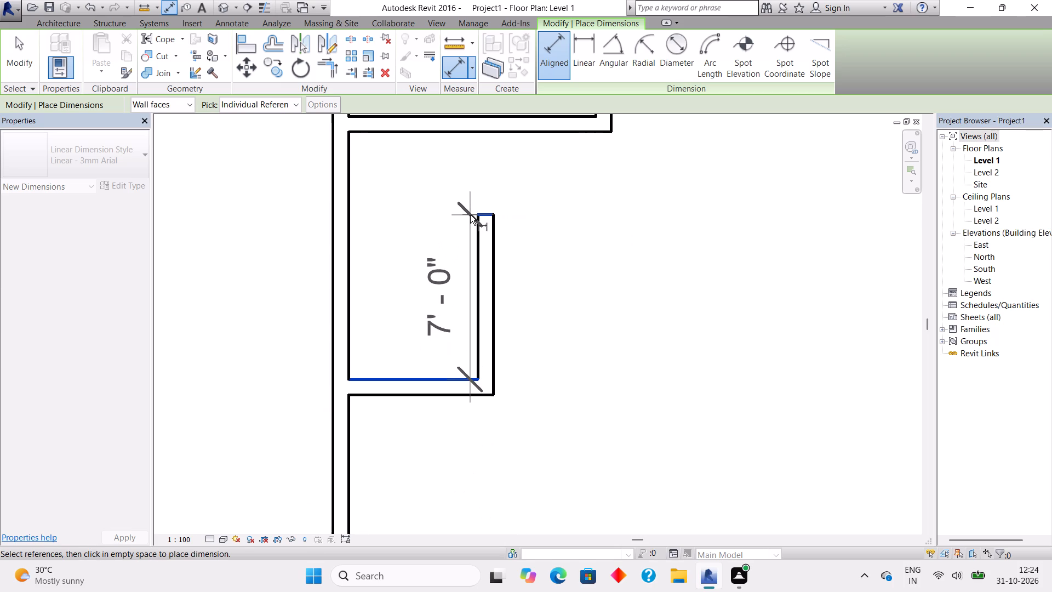
key("Escape")
left_click(471, 216)
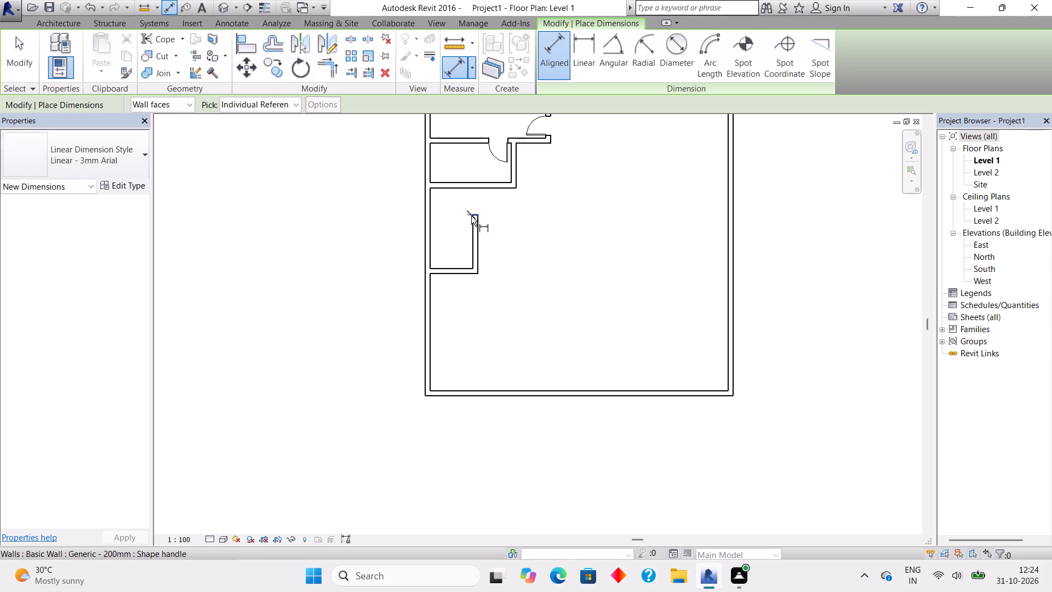
scroll(471, 216, "up", 4)
key("Escape")
key("Escape")
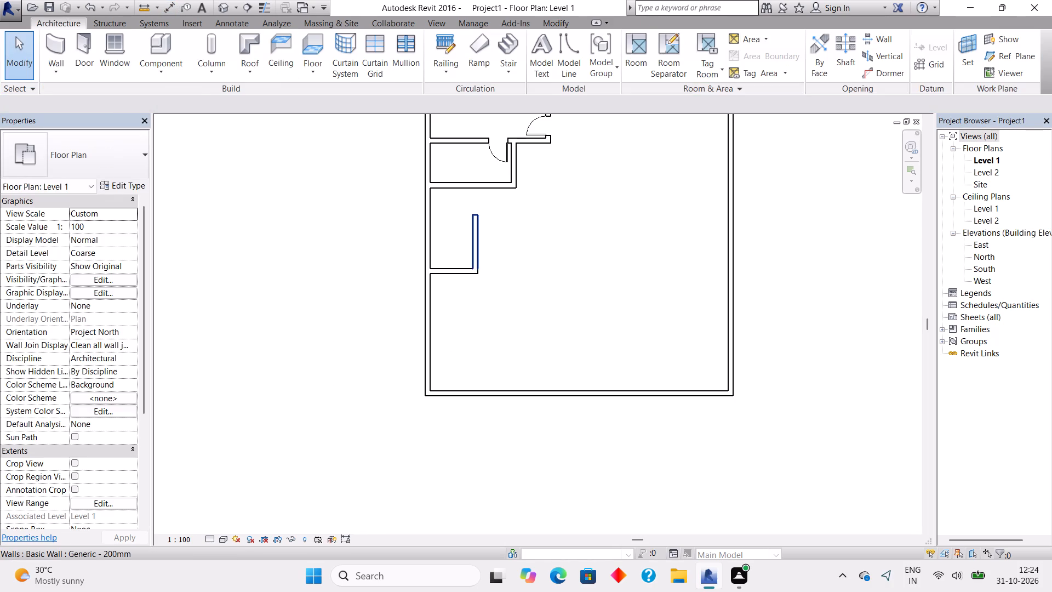
Nudge the new east wall's free north end northward until the wall is about 10'-2" long.
left_click(471, 216)
scroll(471, 216, "up", 10)
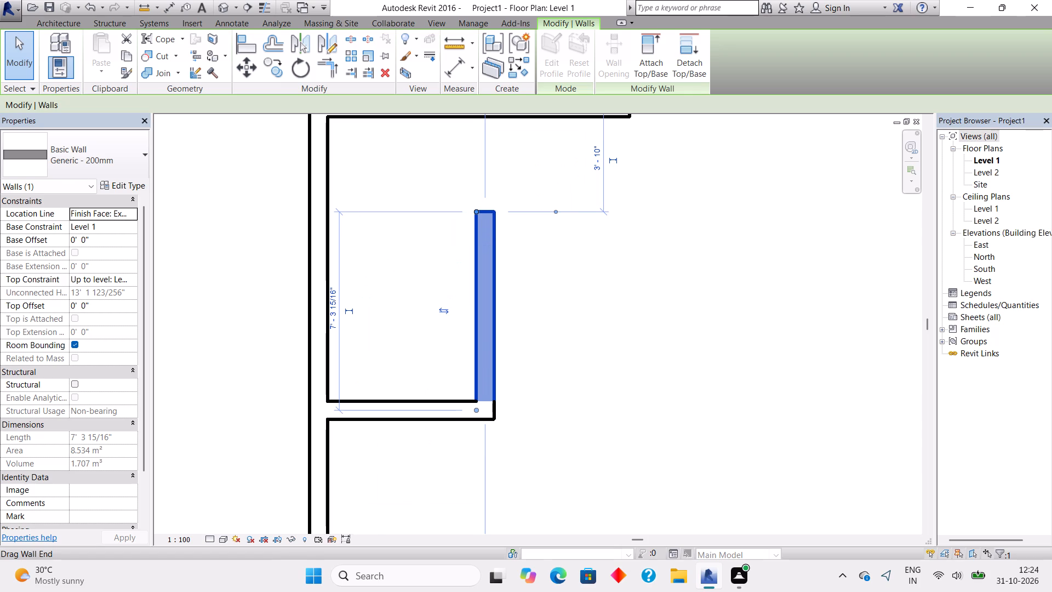
key("Up")
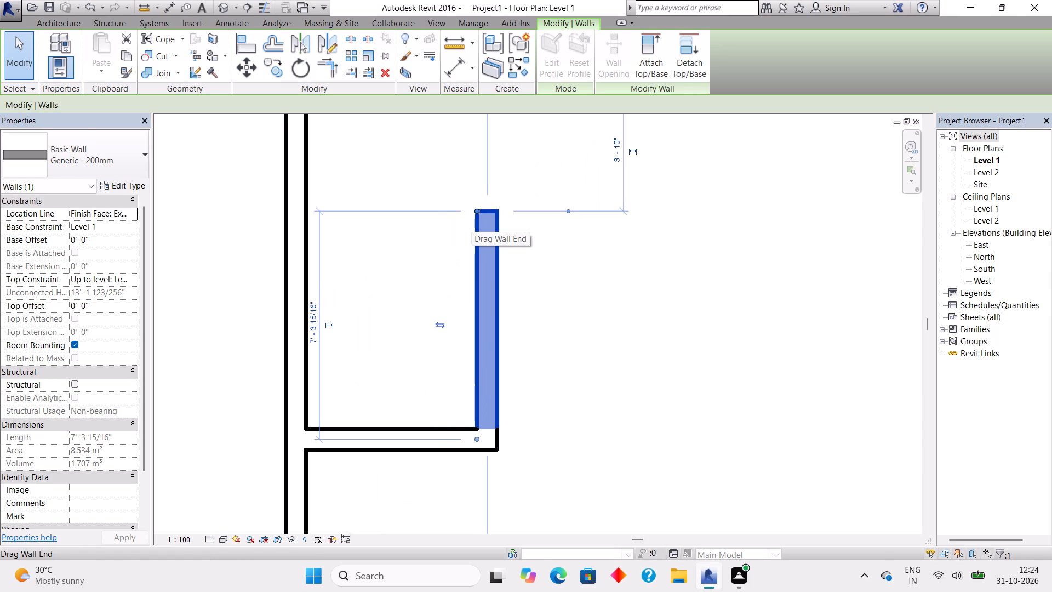
key("Up")
key("Up")
key("Up")
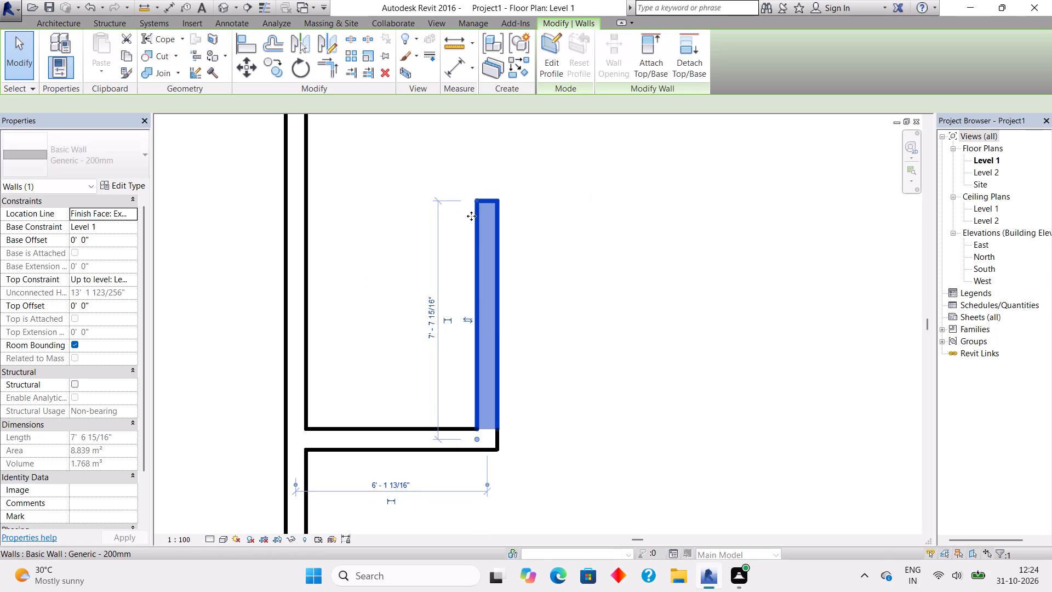
key("Up")
key("Up")
key("Up")
key("Up")
key("Up")
key("Up")
key("Up")
key("Up")
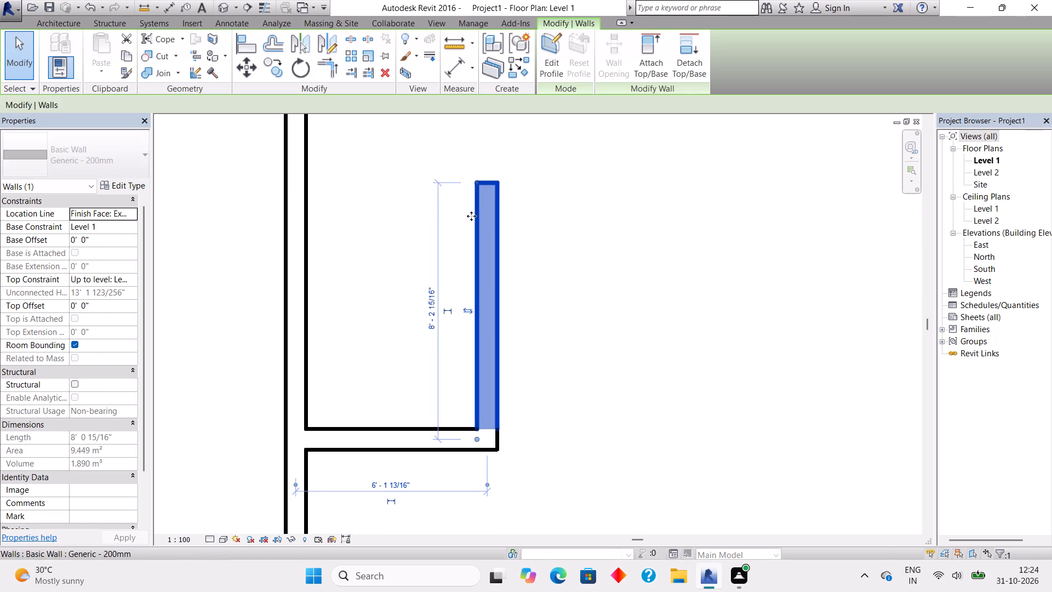
key("Up")
key("Up")
key("Up")
key("Up")
key("Up")
key("Up")
key("Up")
key("Up")
key("Up")
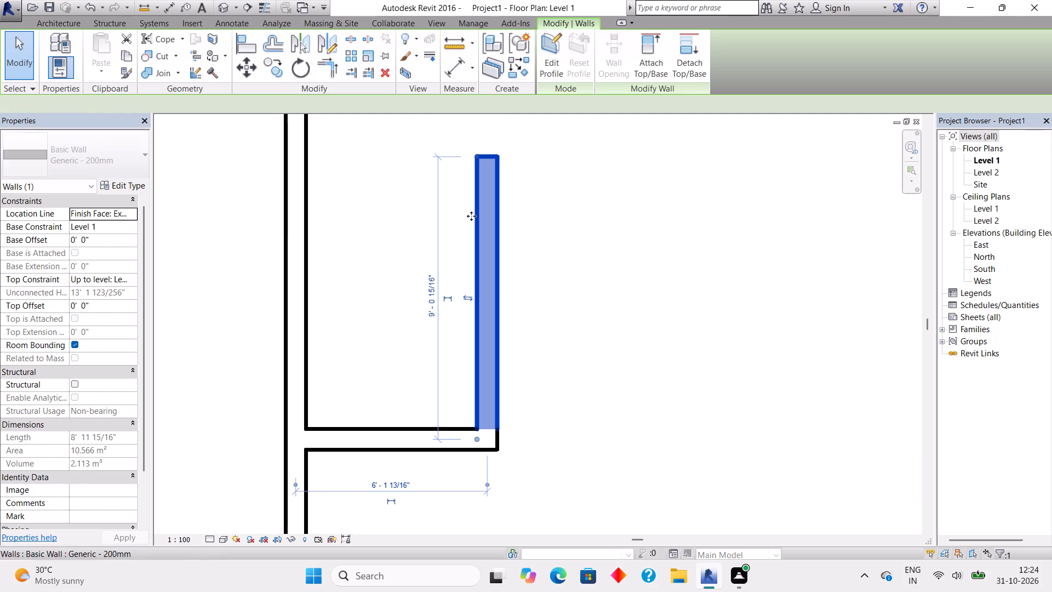
key("Up")
key("Up")
key("Up")
key("Up")
key("Up")
key("Up")
key("Up")
key("Up")
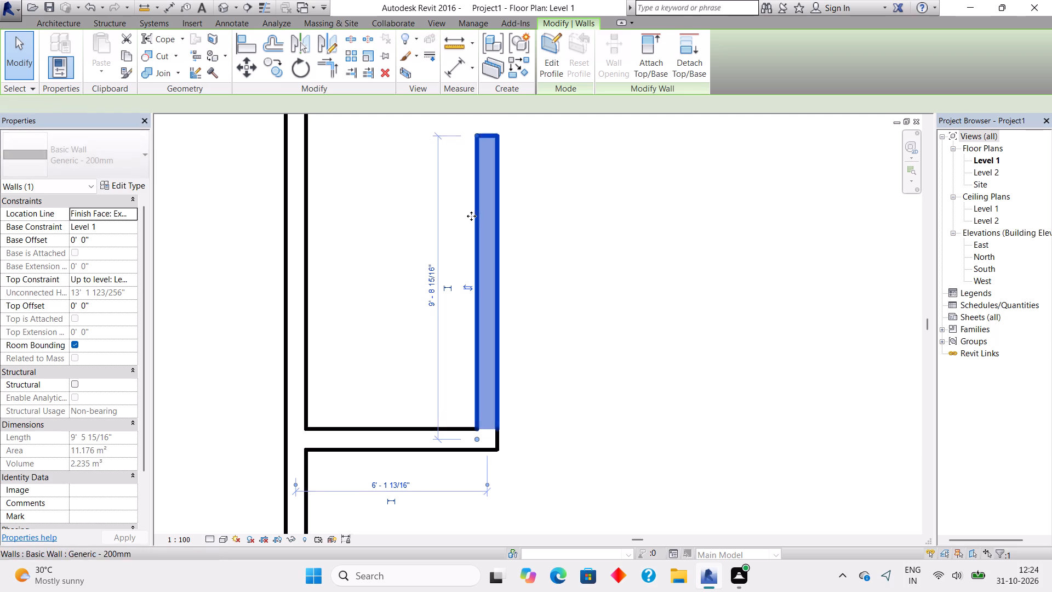
key("Up")
key("Up")
key("Up")
key("Up")
key("Up")
key("Up")
key("Up")
key("Up")
key("Up")
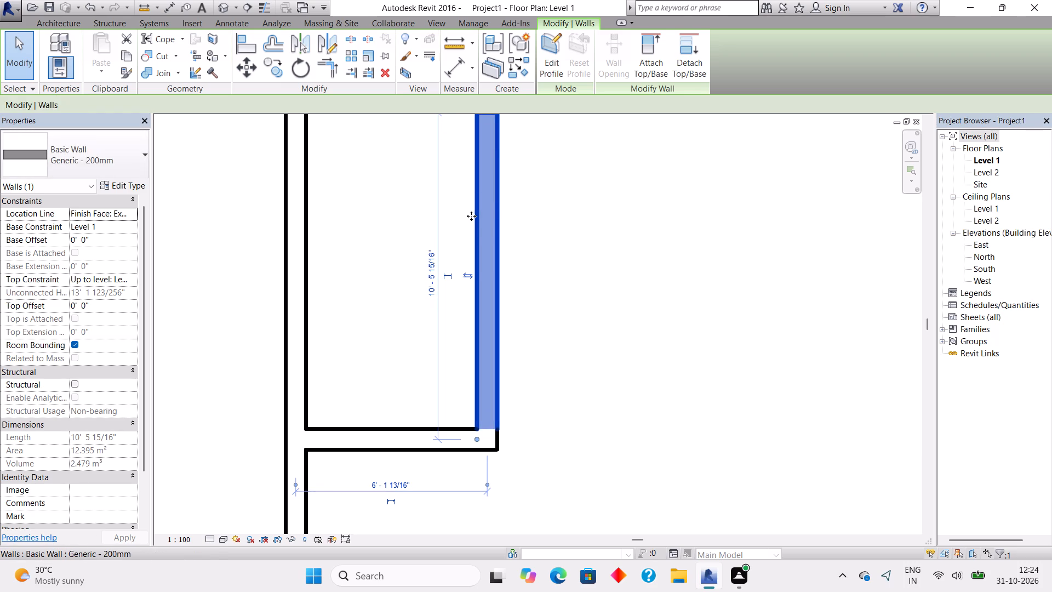
key("Down")
key("Down")
key("Down")
key("Down")
key("Down")
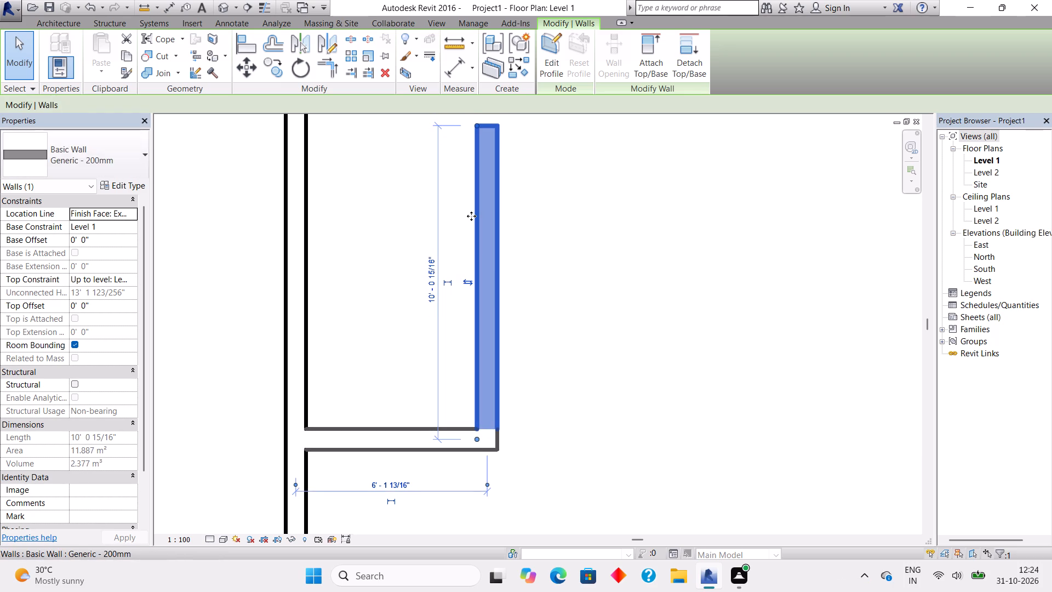
key("Up")
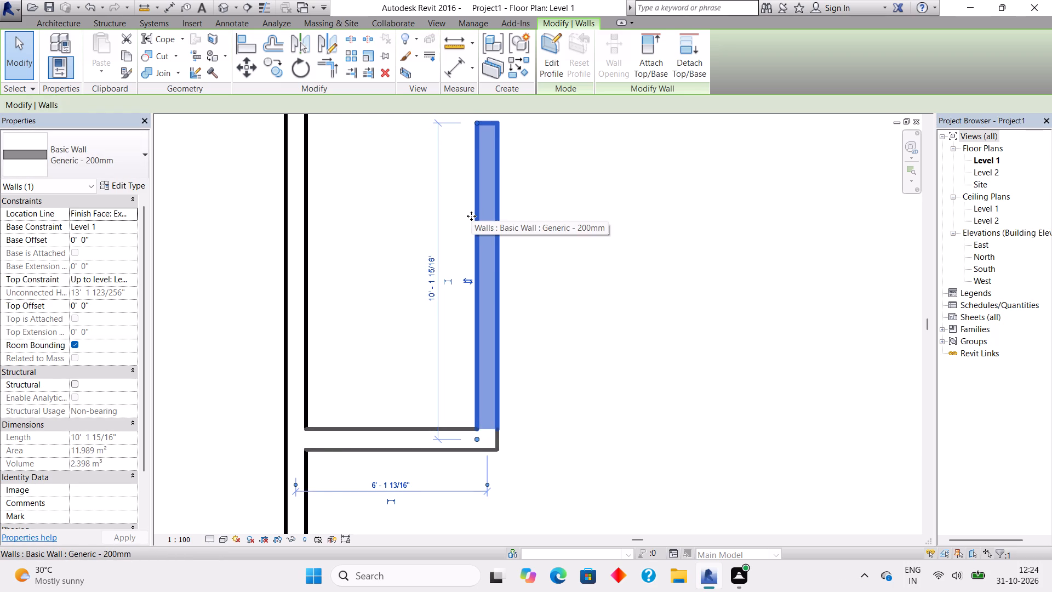
Nudge the east wall's north end back south until the wall is just under 8'-6" long.
scroll(471, 216, "down", 3)
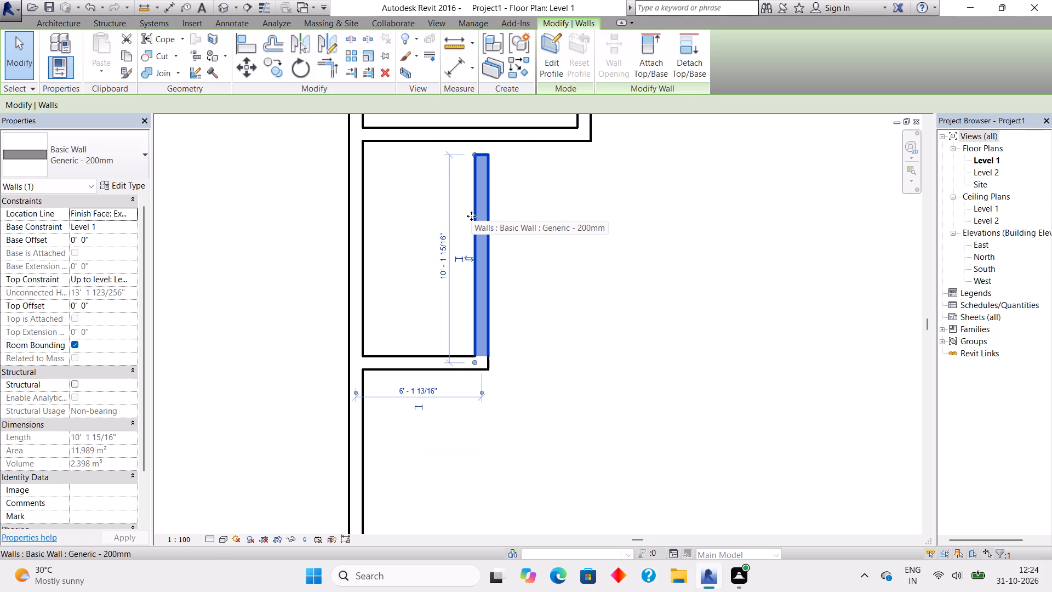
key("Down")
key("Down")
key("Down")
key("Down")
key("Down")
key("Down")
key("Down")
key("Down")
key("Down")
key("Down")
key("Down")
key("Down")
key("Down")
key("Down")
key("Down")
key("Down")
key("Down")
key("Down")
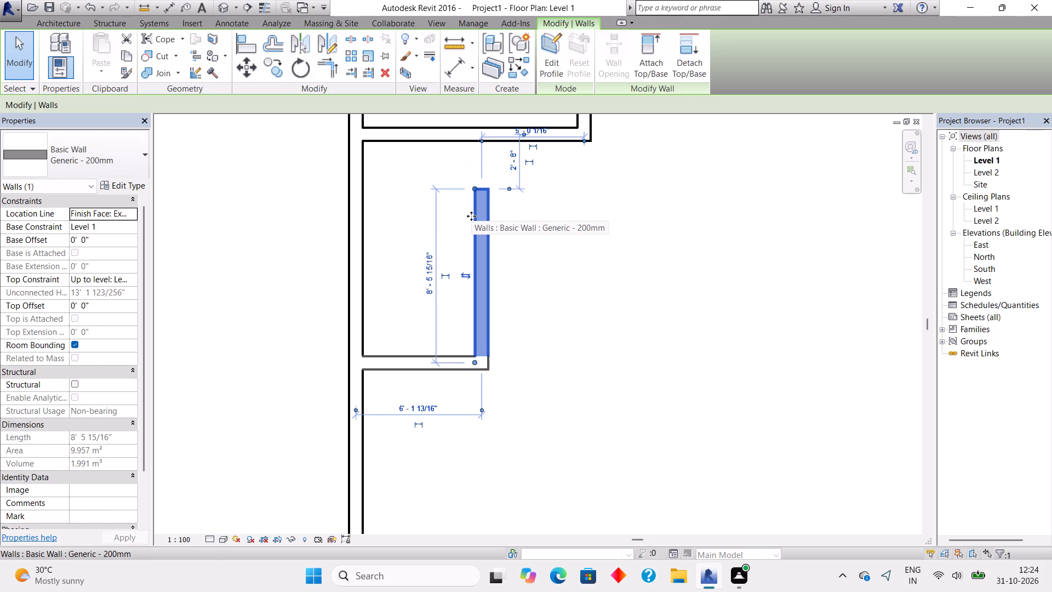
key("Down")
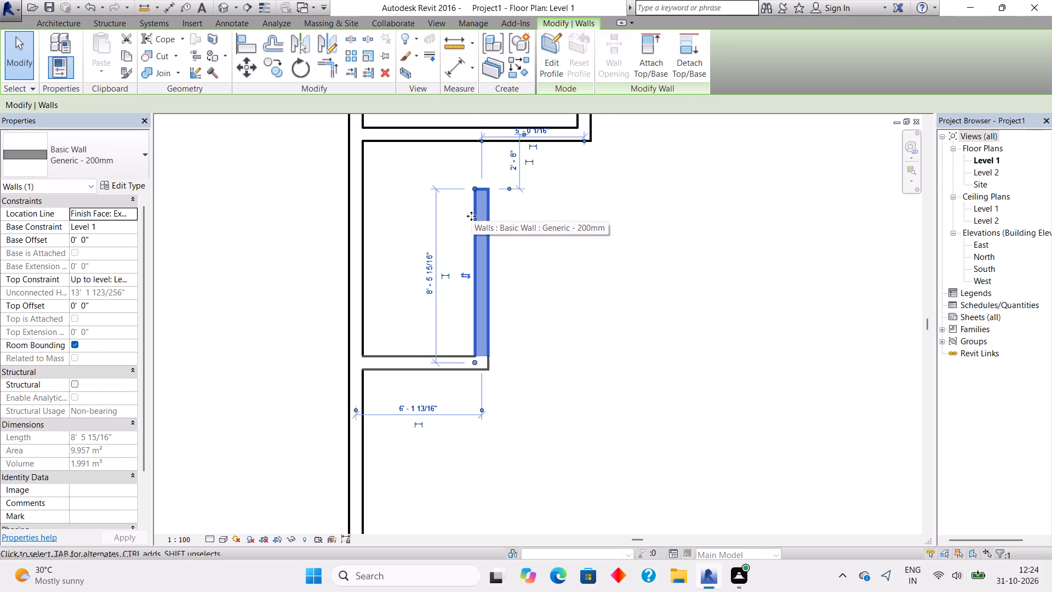
key("Escape")
key("Escape")
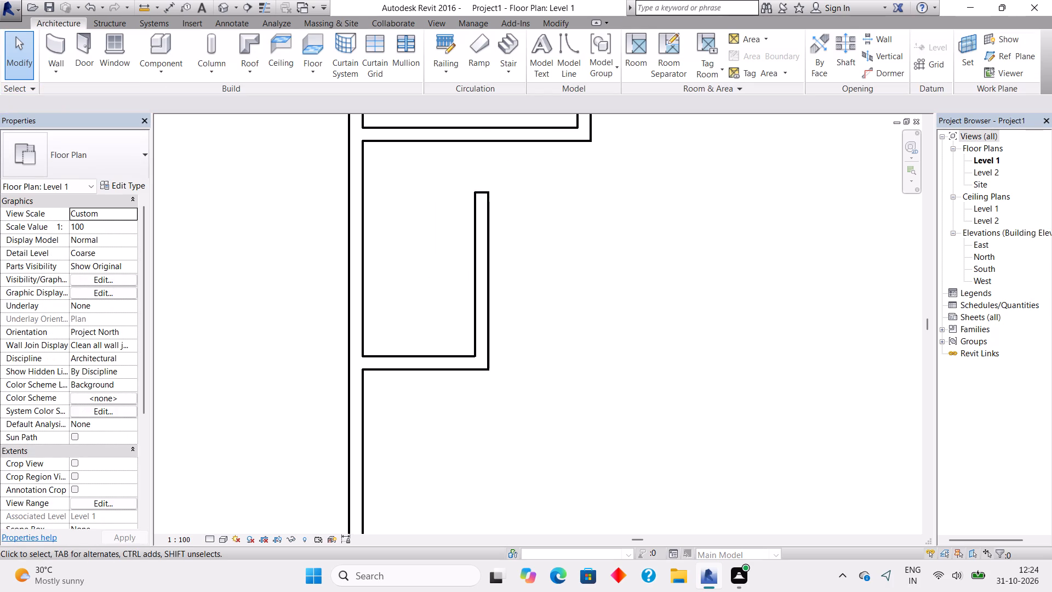
Draw a Generic - 200mm wall about 10' long eastward from the narrow room's southeast corner, flush with its south wall.
left_click(48, 30)
left_click(55, 44)
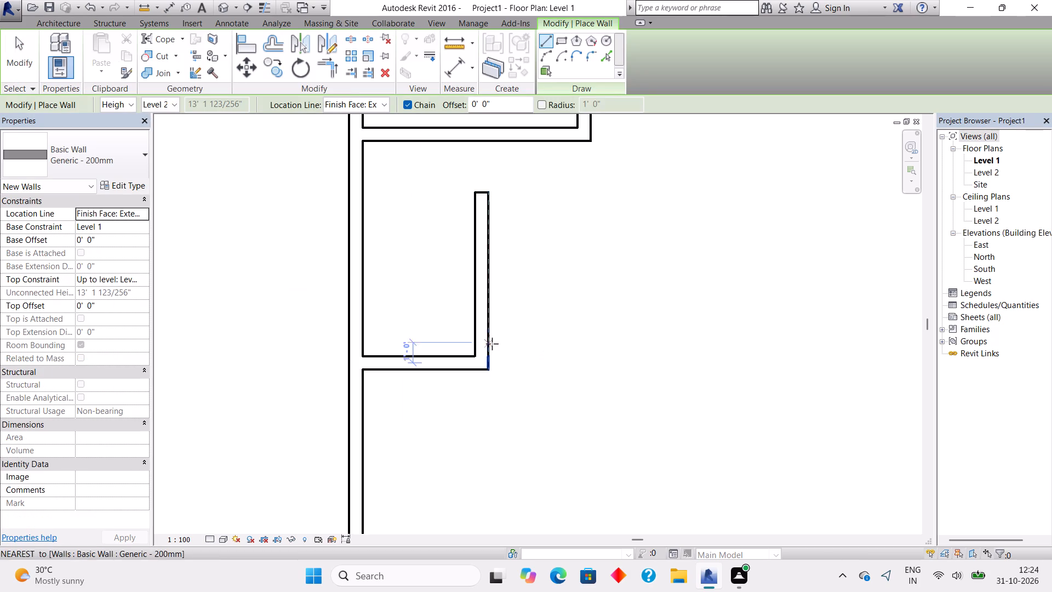
left_click(487, 367)
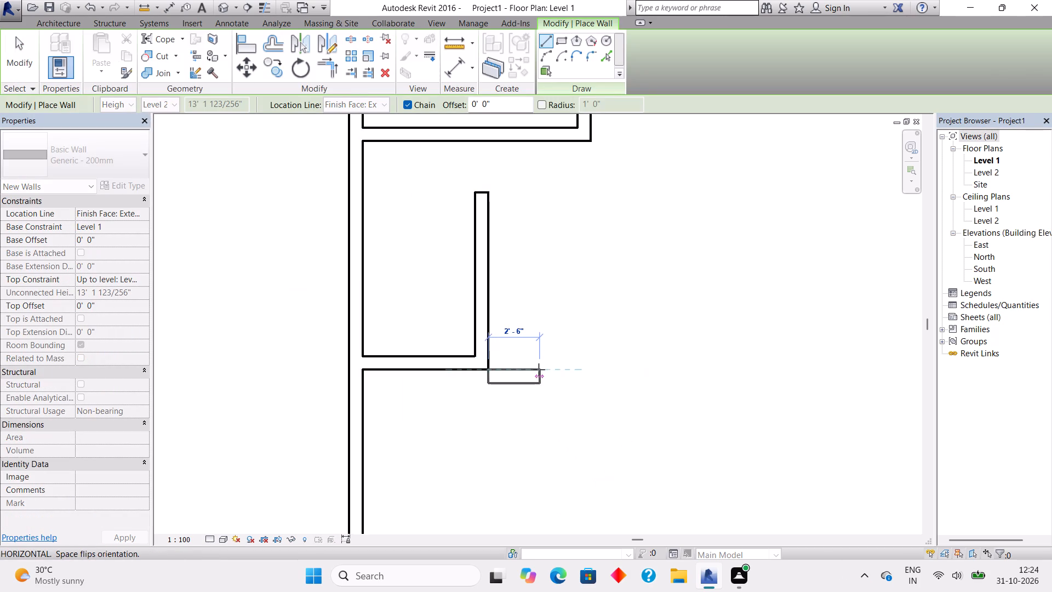
key("space")
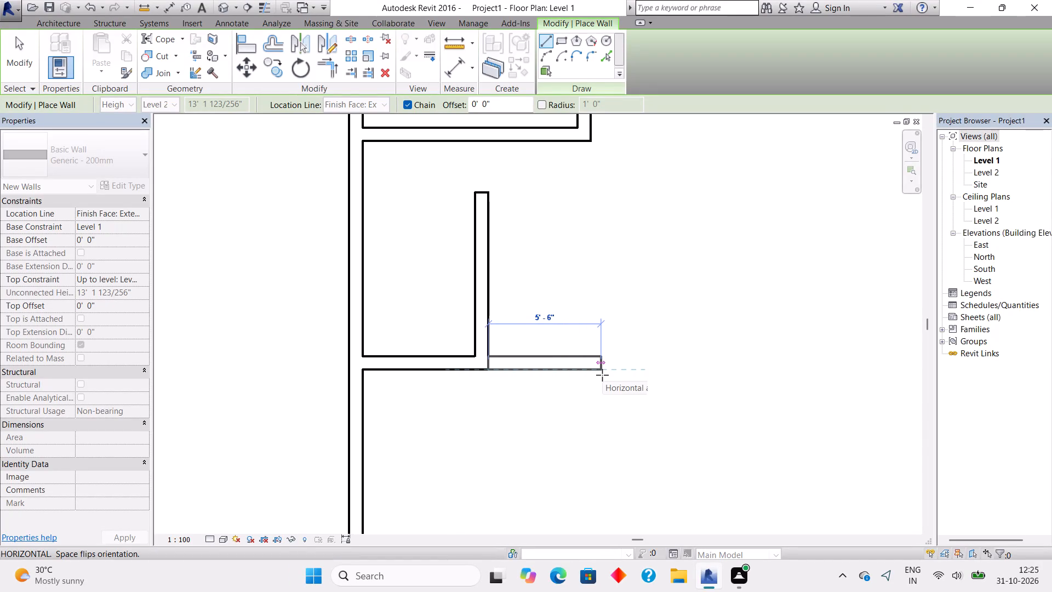
scroll(602, 375, "down", 2)
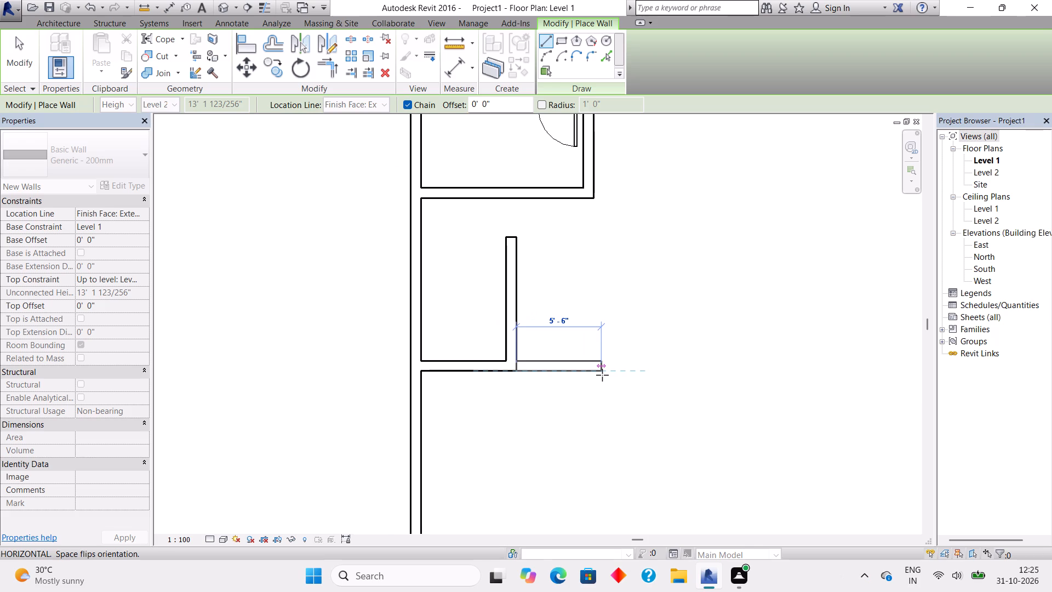
scroll(602, 375, "down", 1)
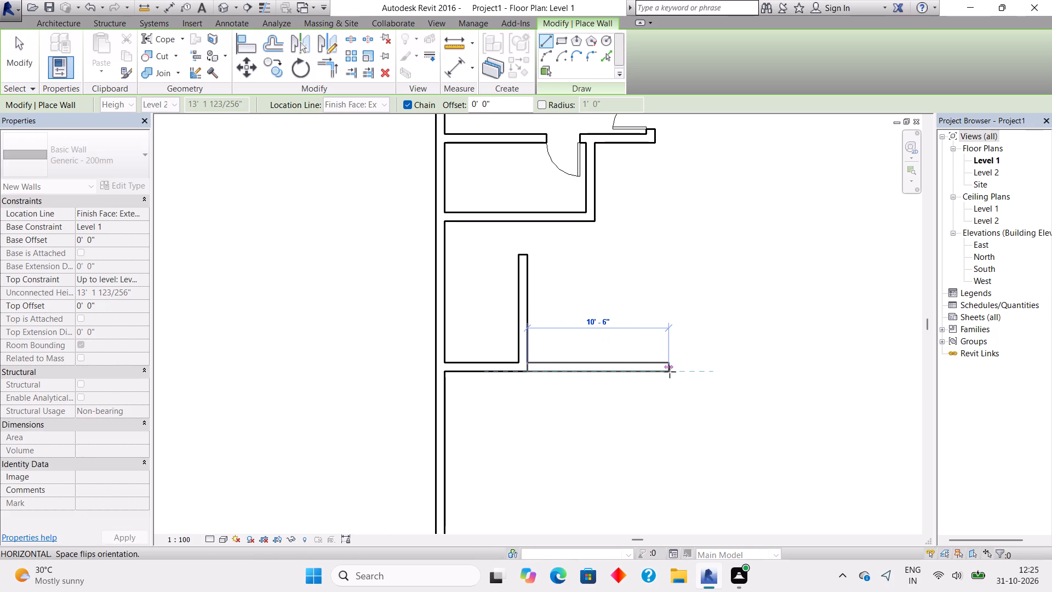
scroll(665, 372, "up", 7)
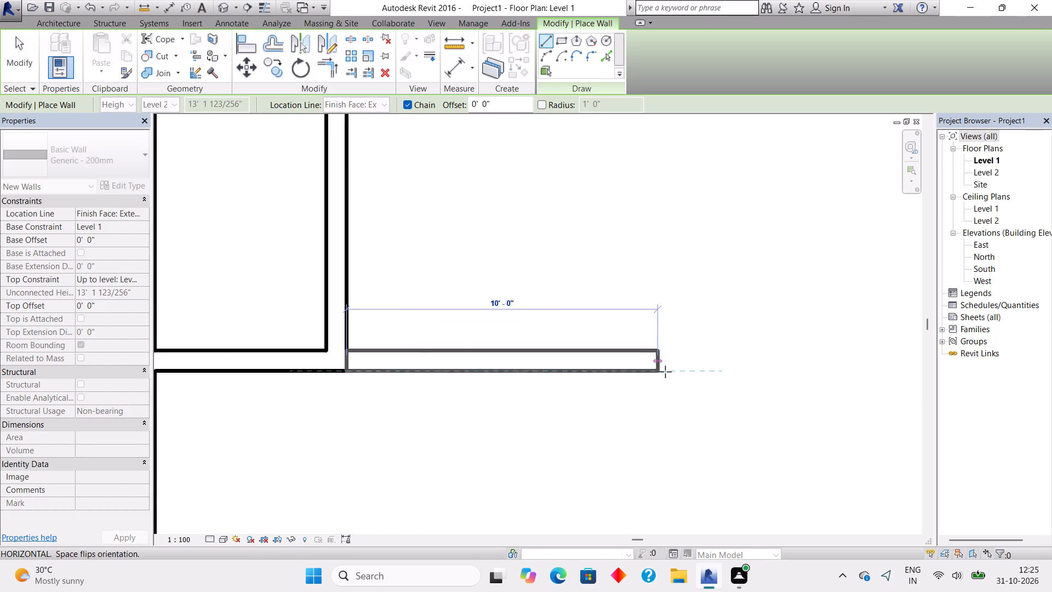
scroll(665, 372, "up", 1)
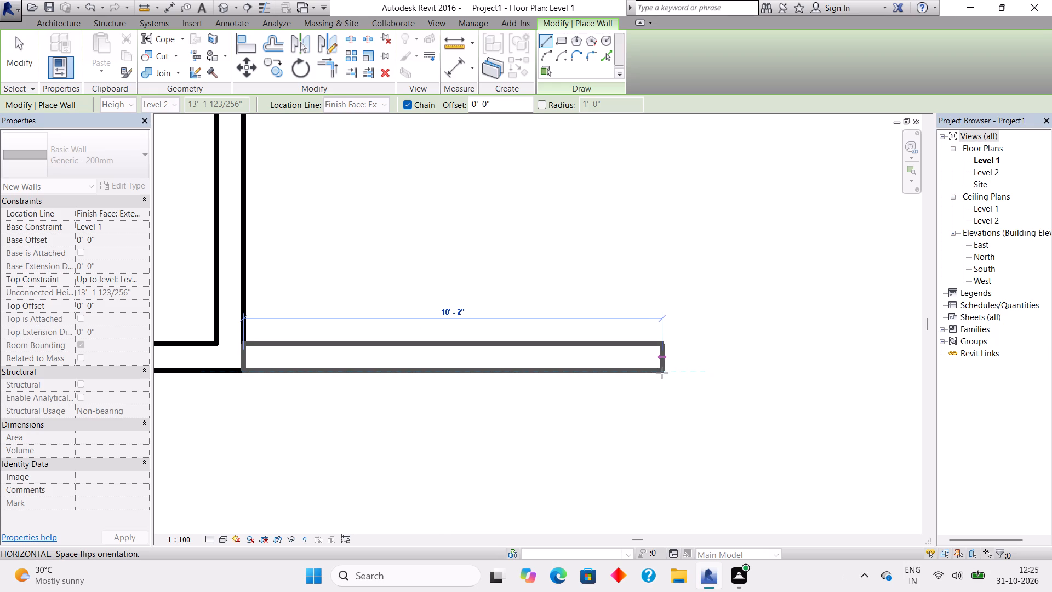
left_click(659, 372)
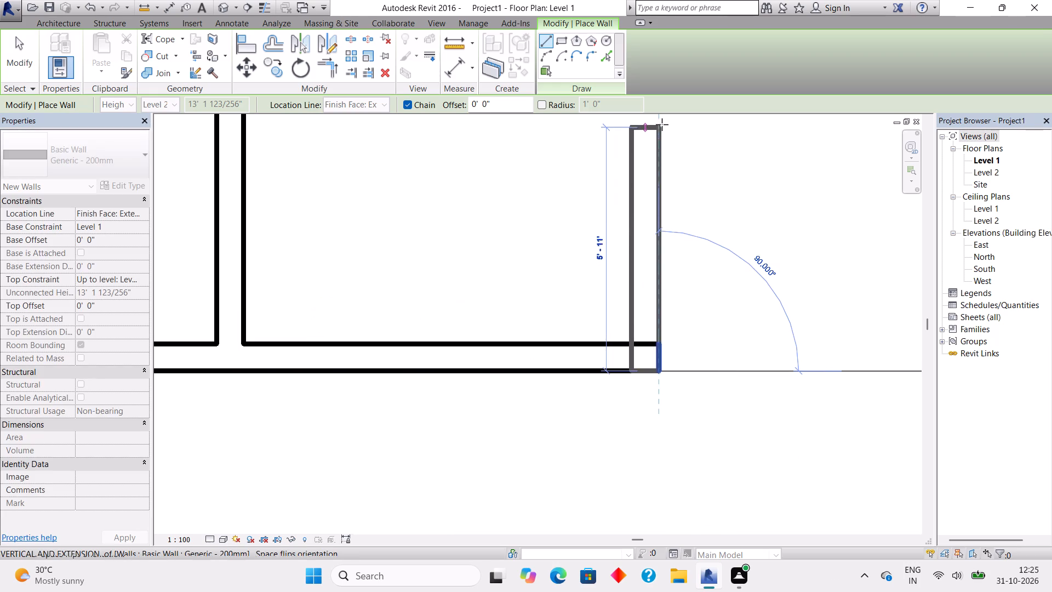
Continue the wall chain northward from the new south wall's east end, about 10'-8" long, ending near the upper room's south wall line.
scroll(661, 123, "down", 6)
middle_click_drag(659, 138, 621, 354)
scroll(627, 330, "down", 1)
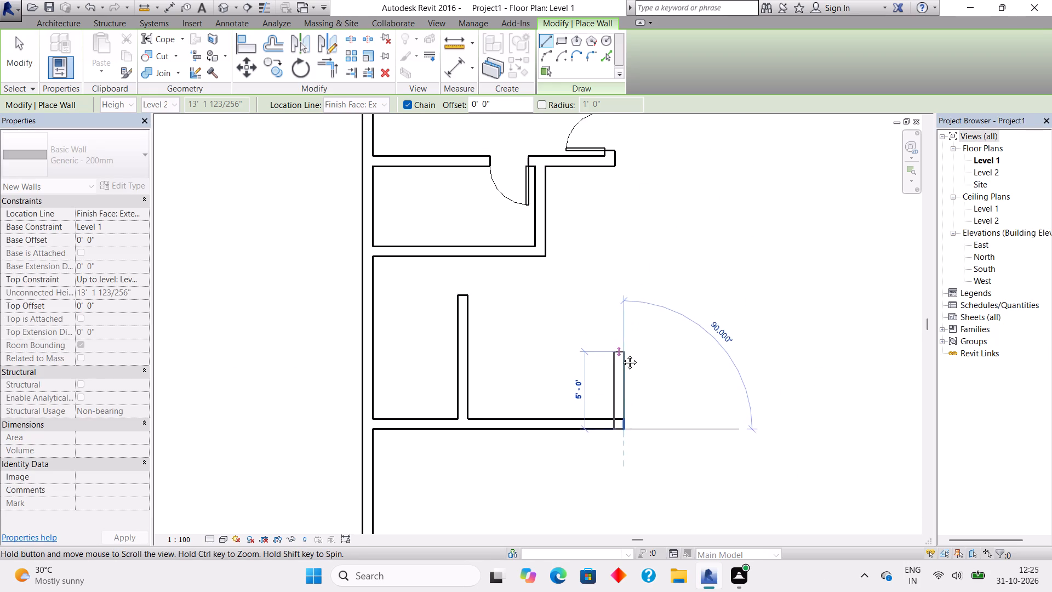
middle_click_drag(621, 354, 620, 359)
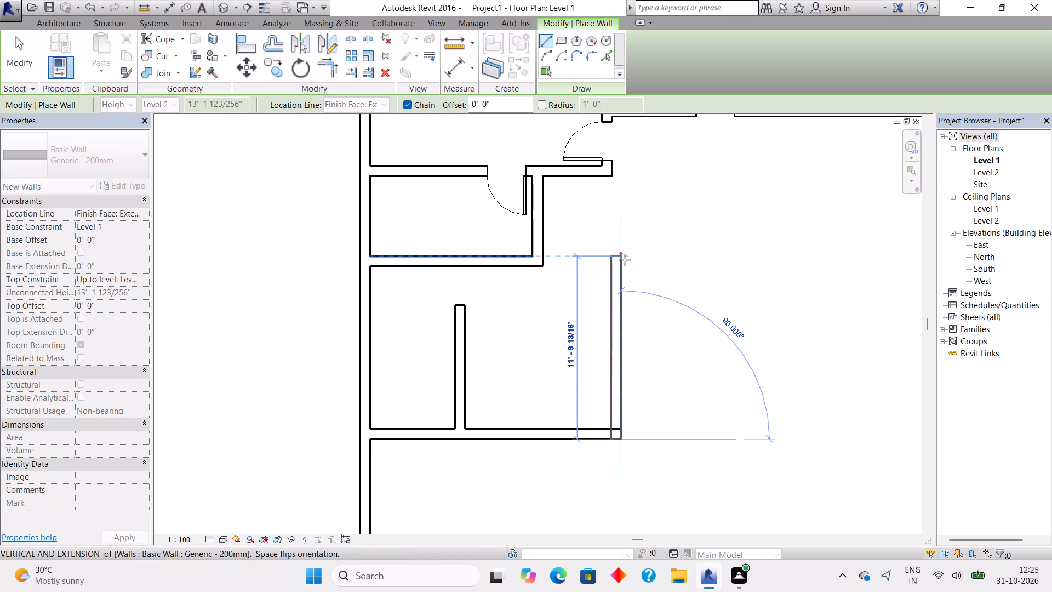
left_click(620, 265)
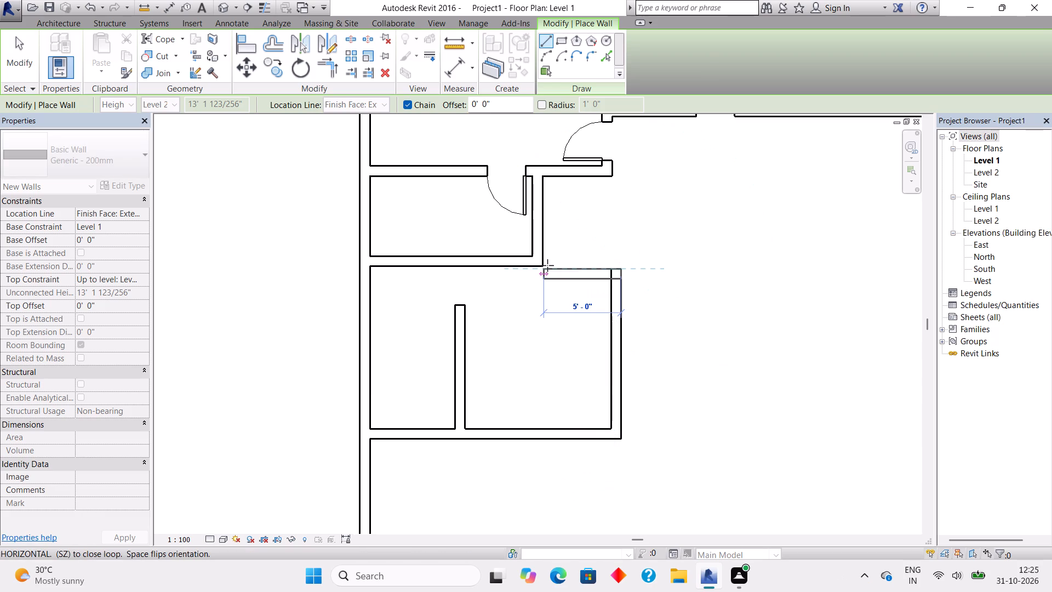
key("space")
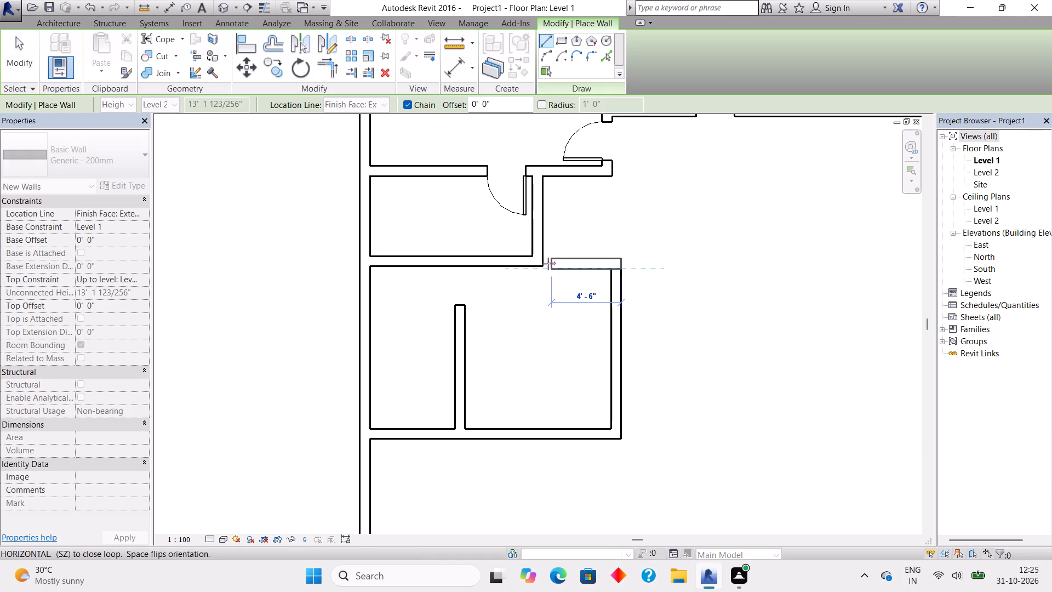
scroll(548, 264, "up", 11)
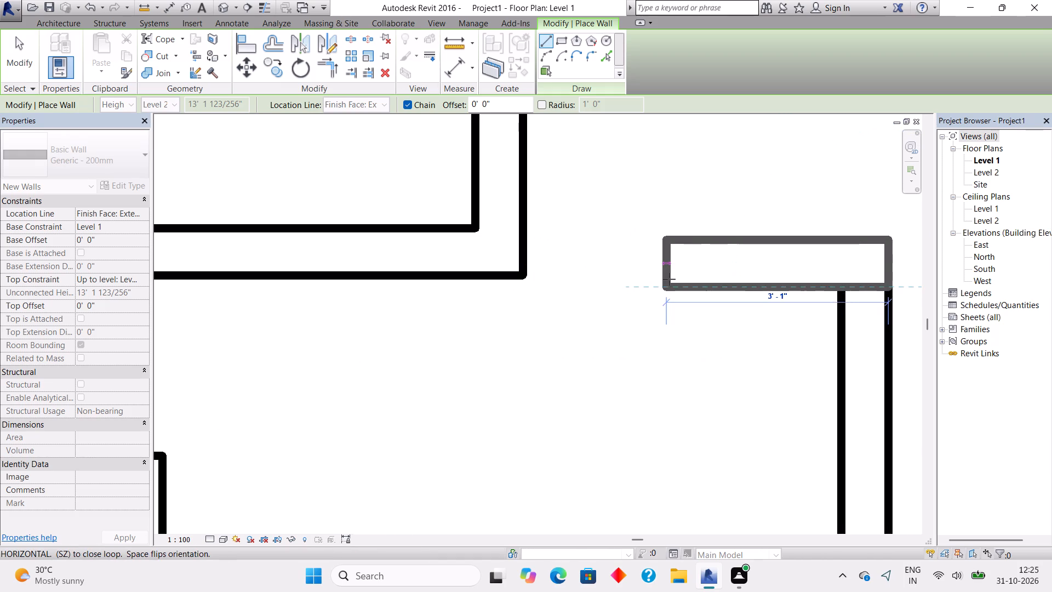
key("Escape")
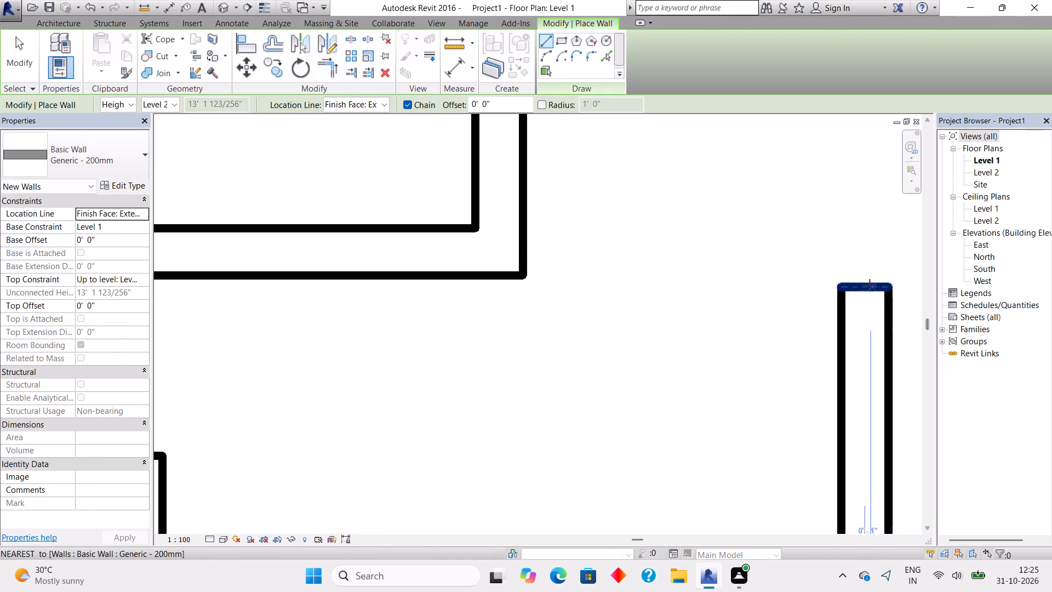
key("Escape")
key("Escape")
Nudge the new east wall's free north end slightly northward, making the wall about 10'-8 1/2" long.
left_click(868, 285)
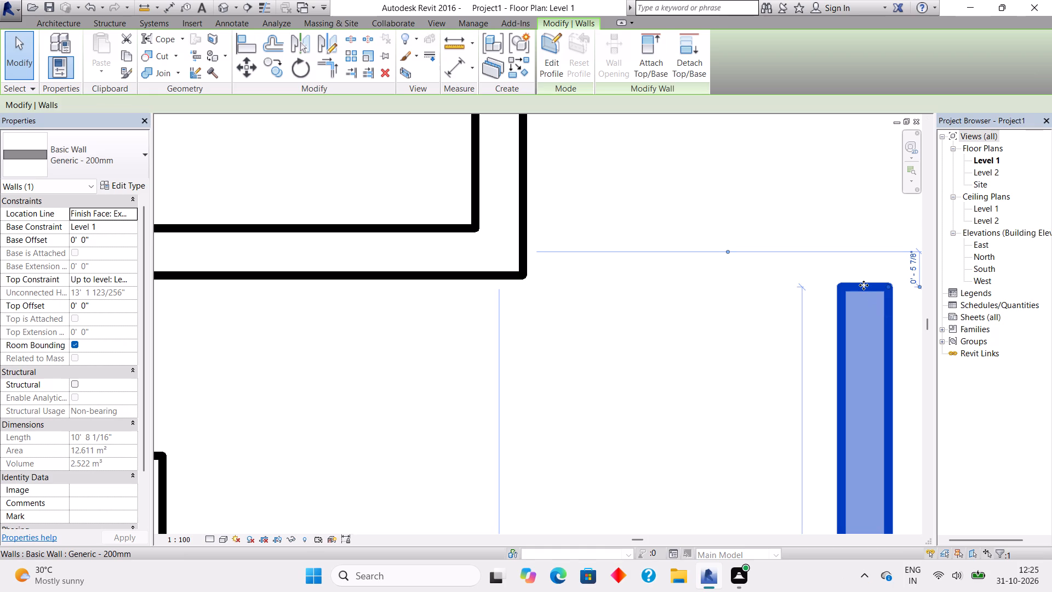
key("Up")
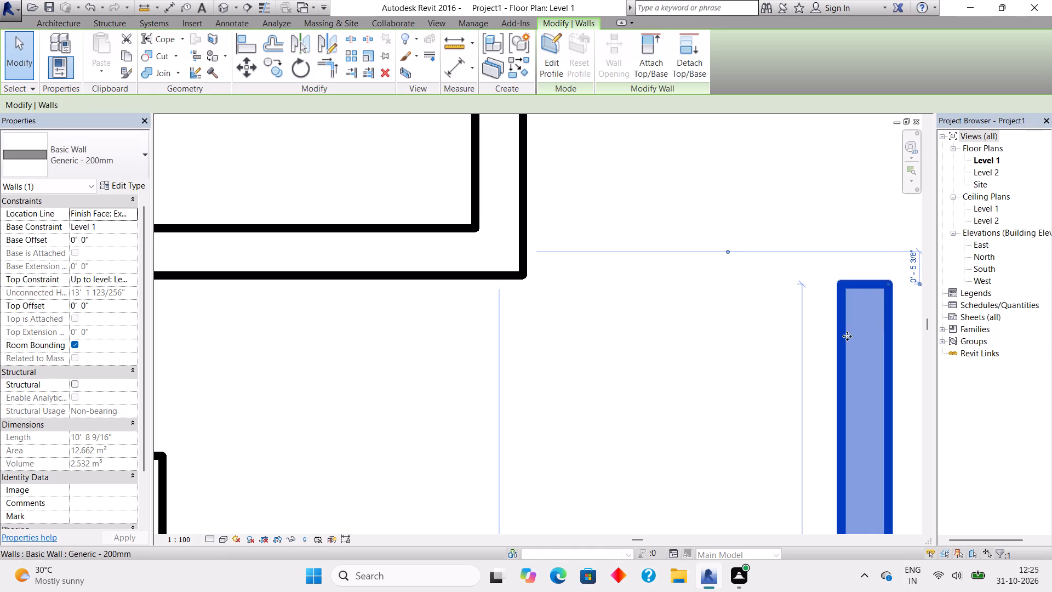
key("Escape")
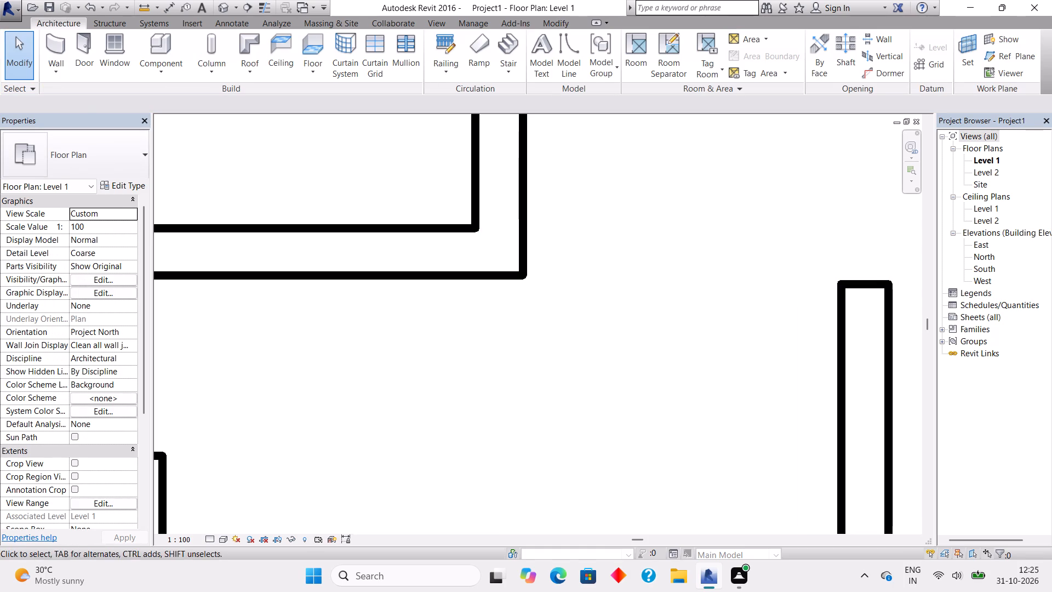
left_click(856, 286)
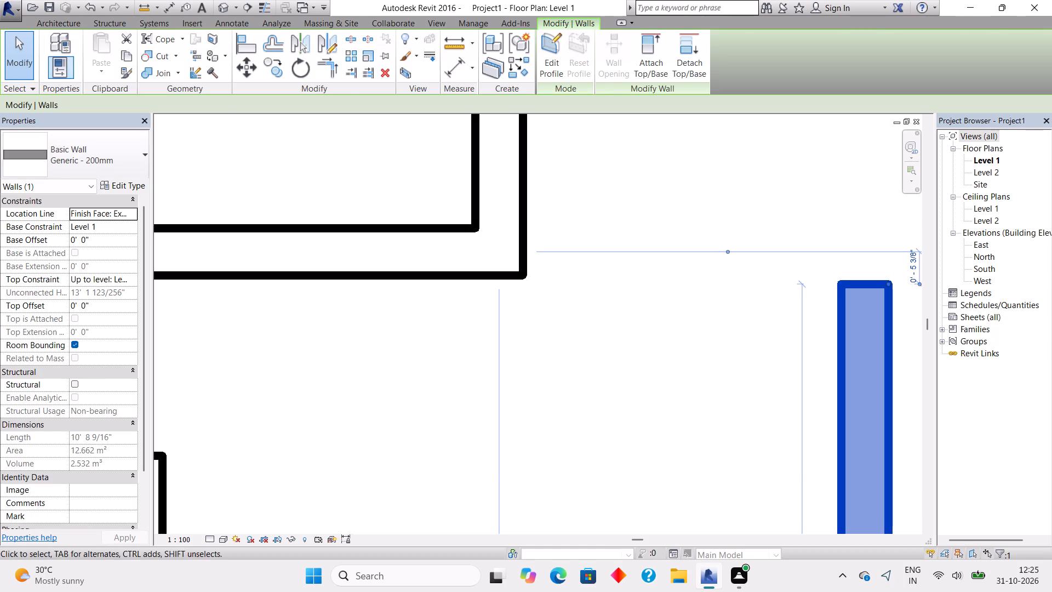
key("Escape")
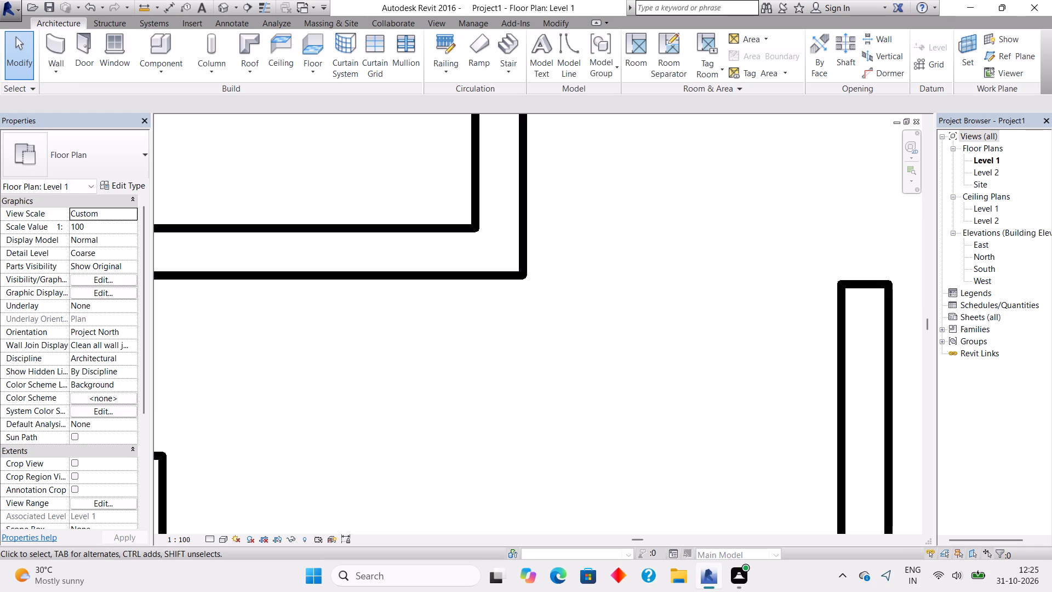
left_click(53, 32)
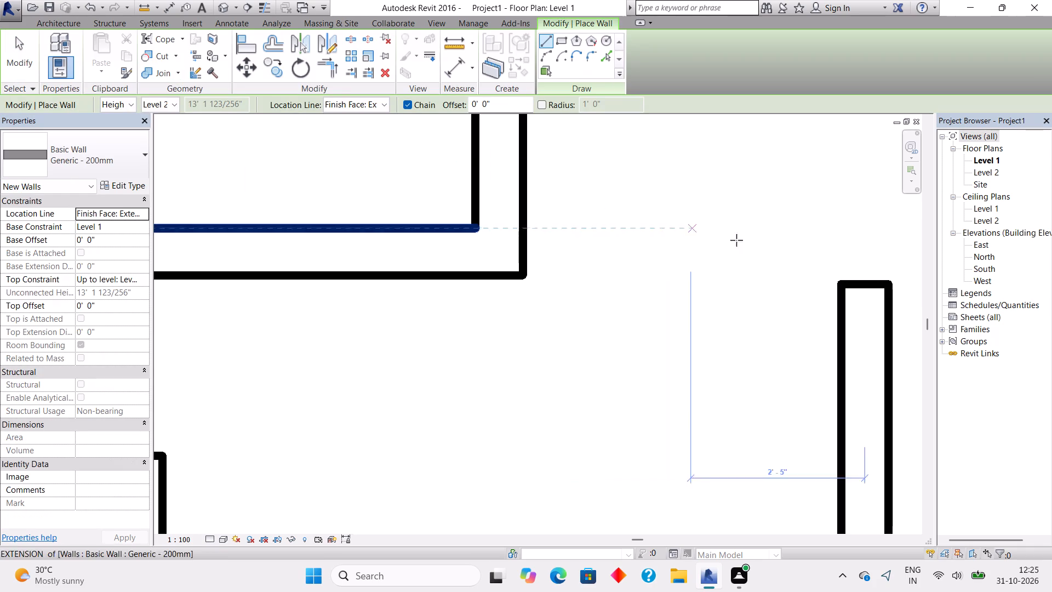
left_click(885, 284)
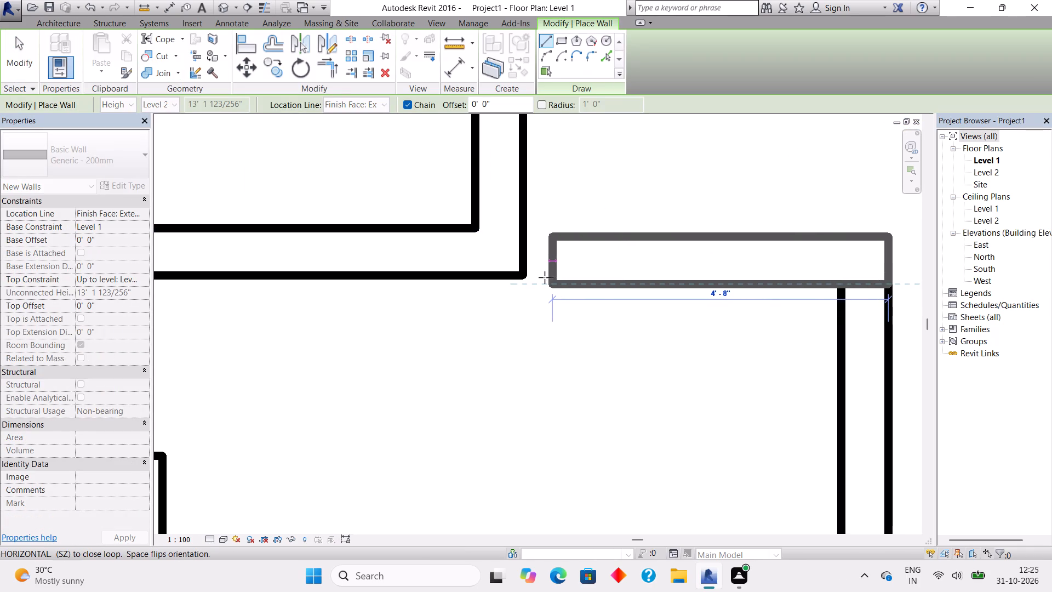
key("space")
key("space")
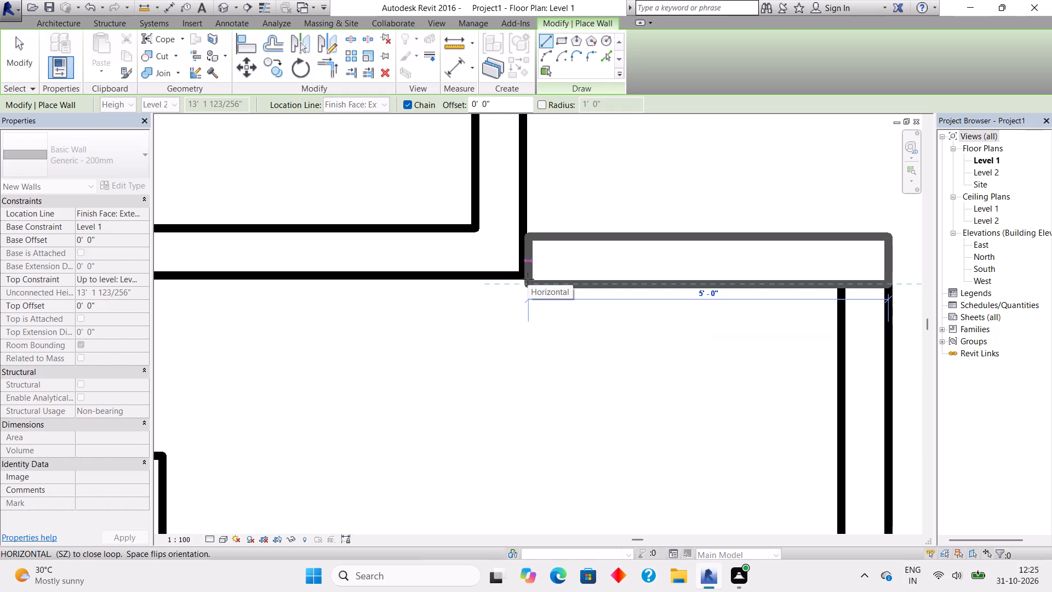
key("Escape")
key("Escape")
Nudge the east wall's north end further northward until the wall is about 10'-10" long, level with the upper room's south wall.
left_click(847, 283)
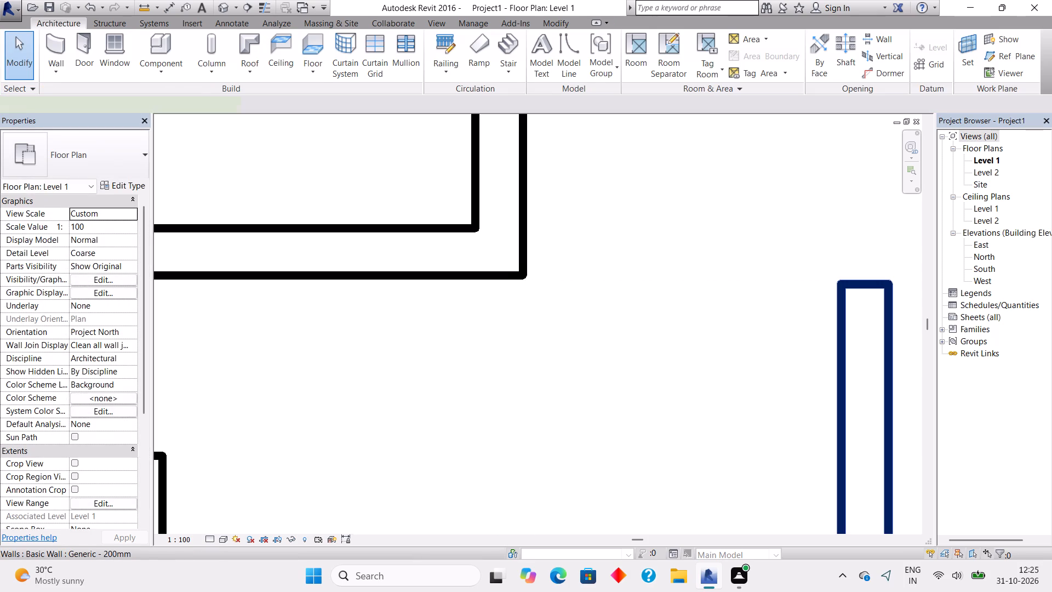
key("Up")
key("Up")
key("Up")
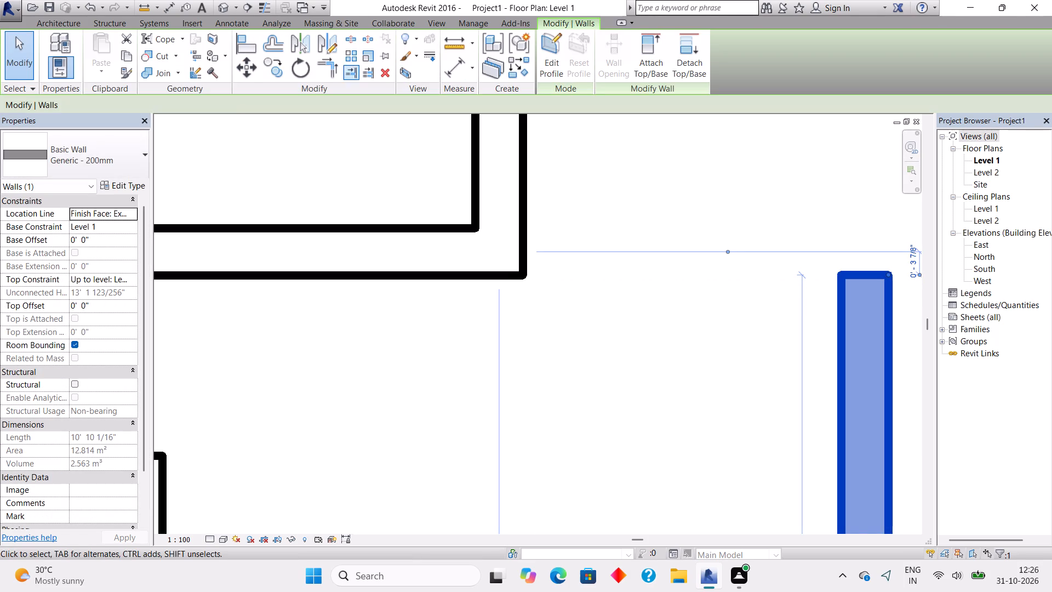
Draw a wall about 5'-1" long westward from the east wall's north end to the upper room's southeast corner, closing the new room.
left_click(66, 23)
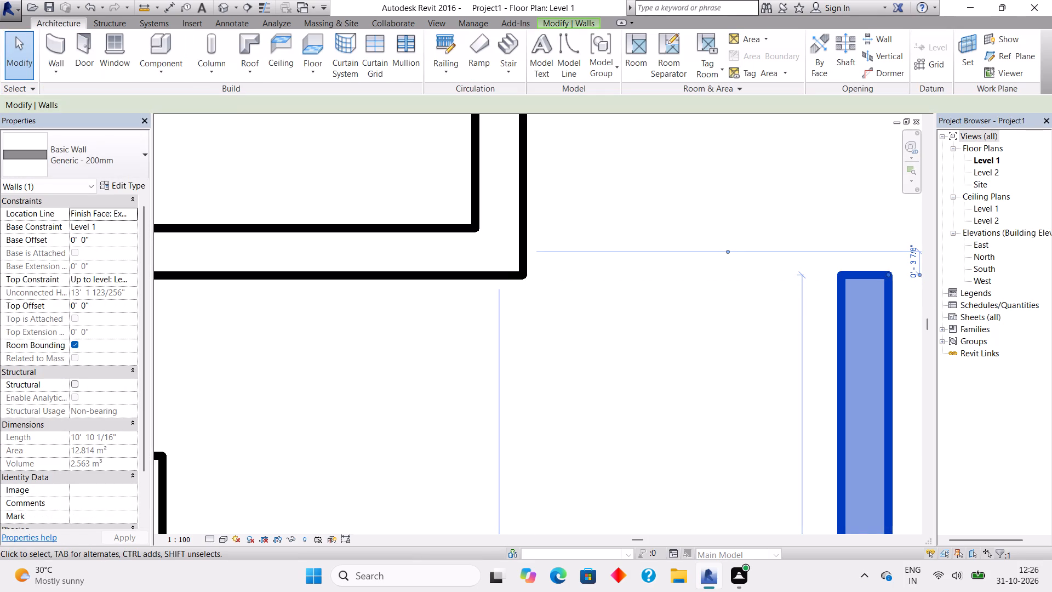
left_click(49, 45)
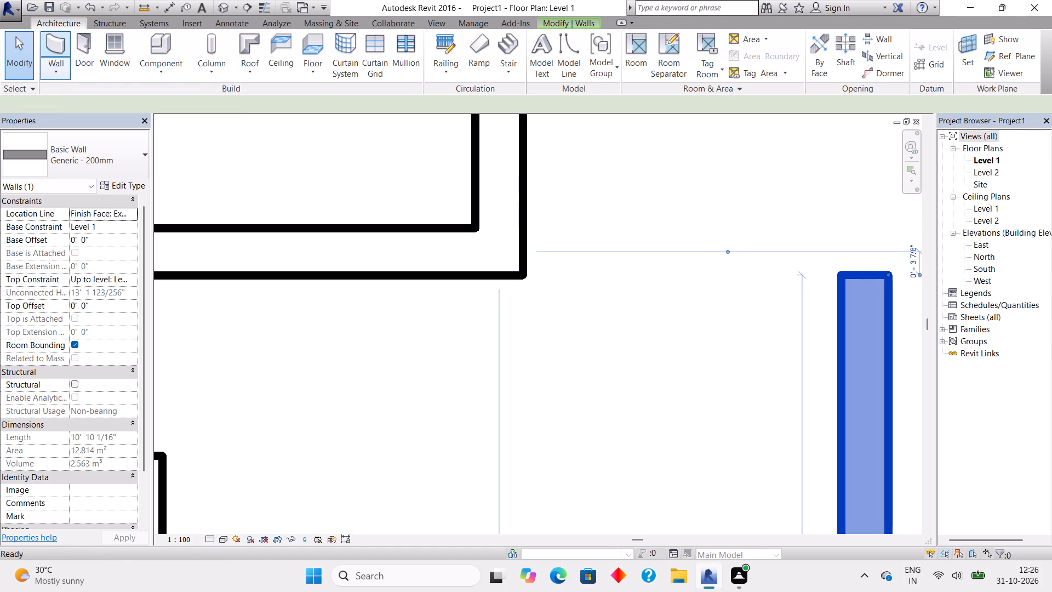
left_click(883, 271)
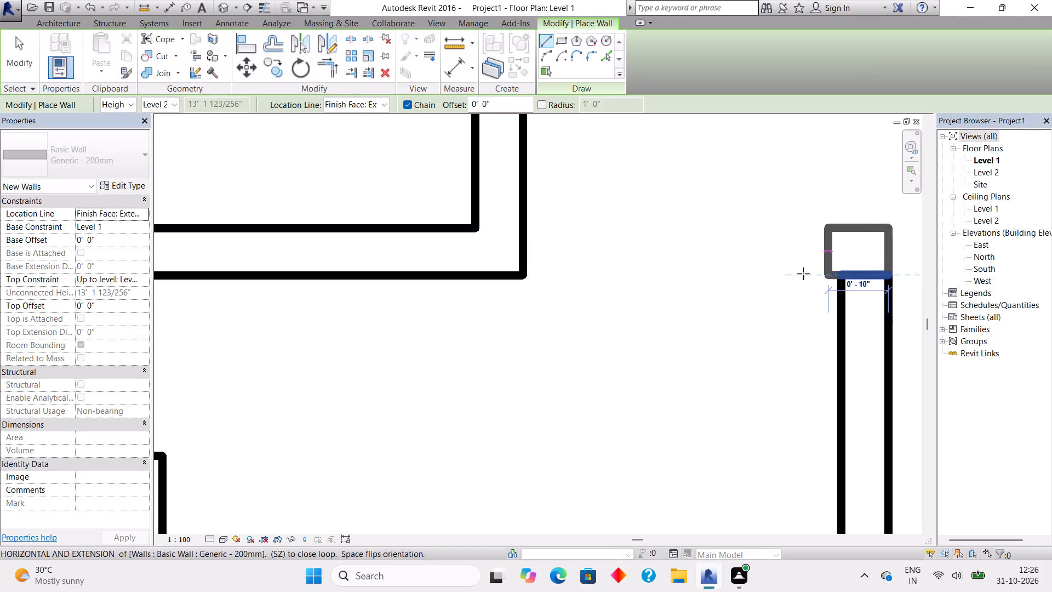
left_click(524, 278)
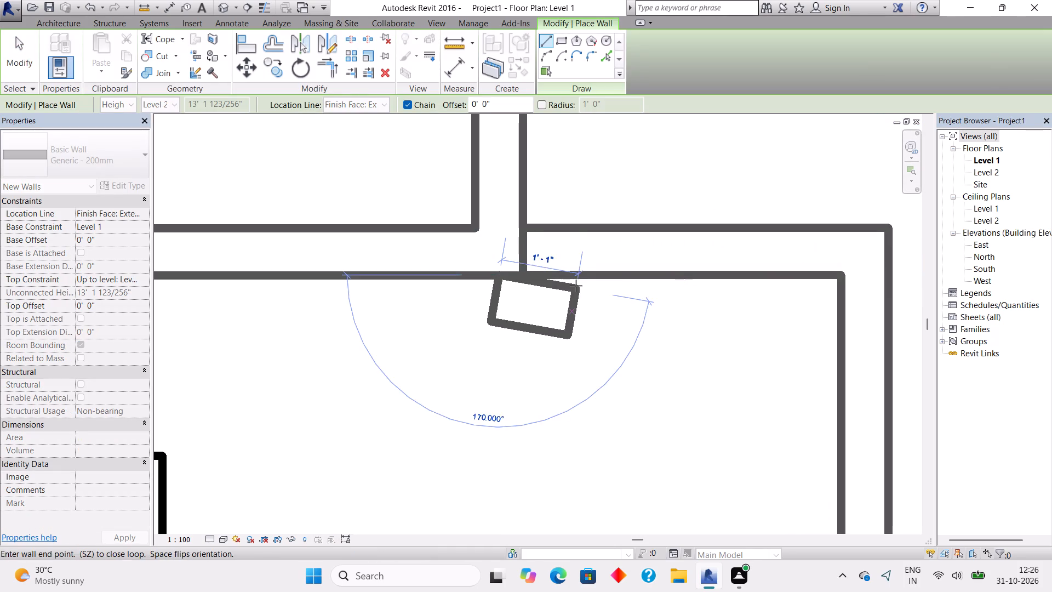
key("Escape")
Measure the new room's clear width from the partition to the east wall and its clear depth between the north and south walls.
scroll(615, 287, "down", 8)
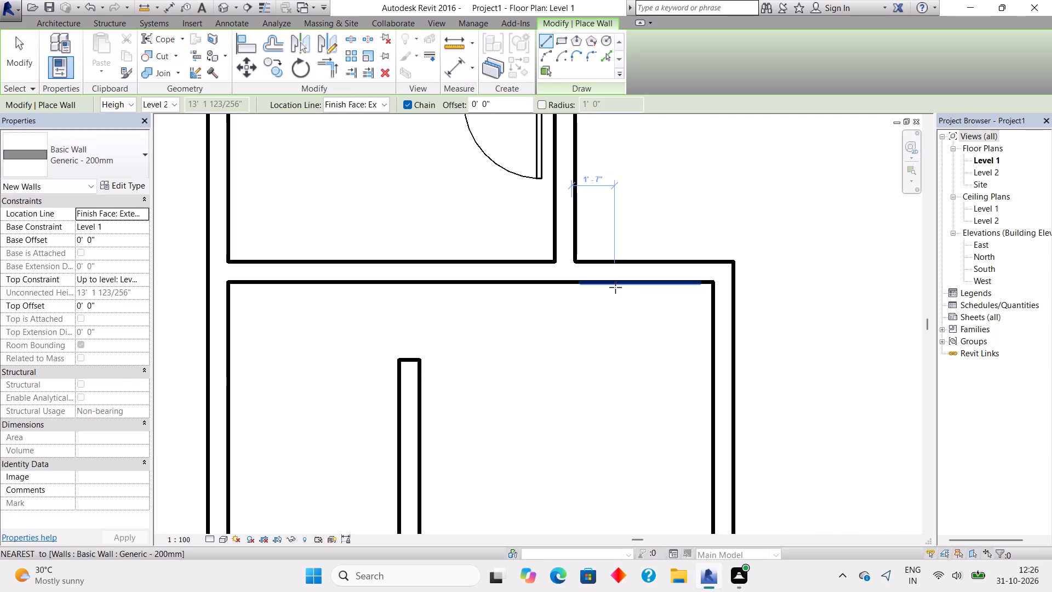
scroll(548, 405, "down", 2)
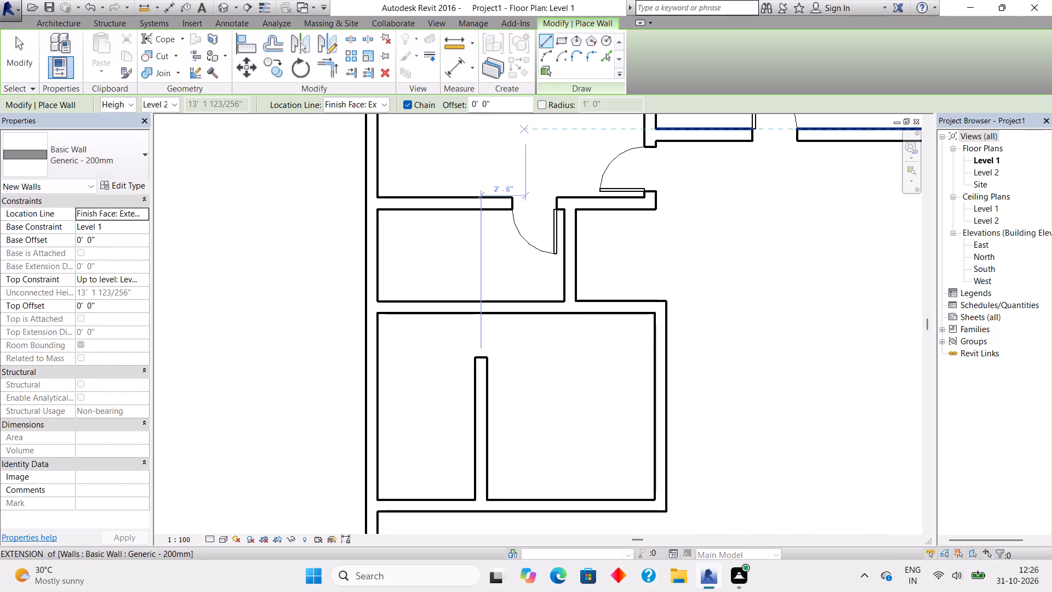
left_click(454, 69)
left_click(489, 412)
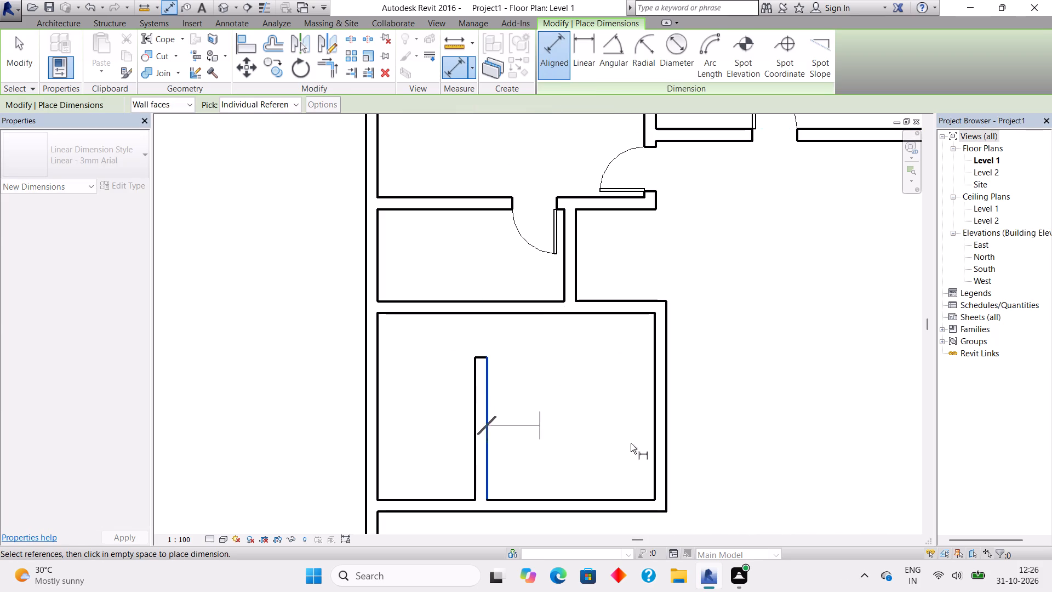
left_click(652, 427)
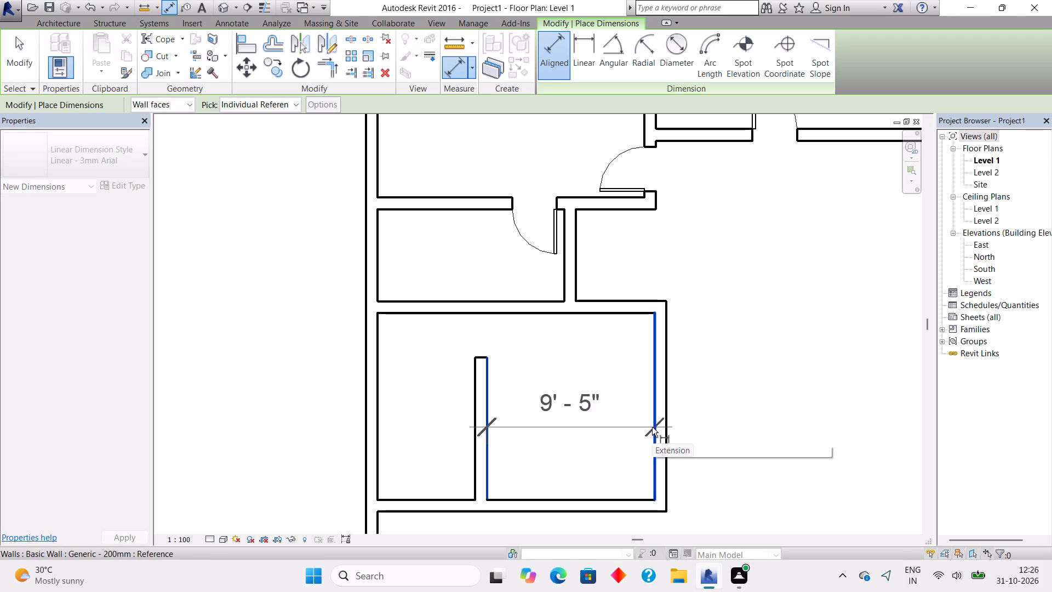
scroll(652, 427, "up", 1)
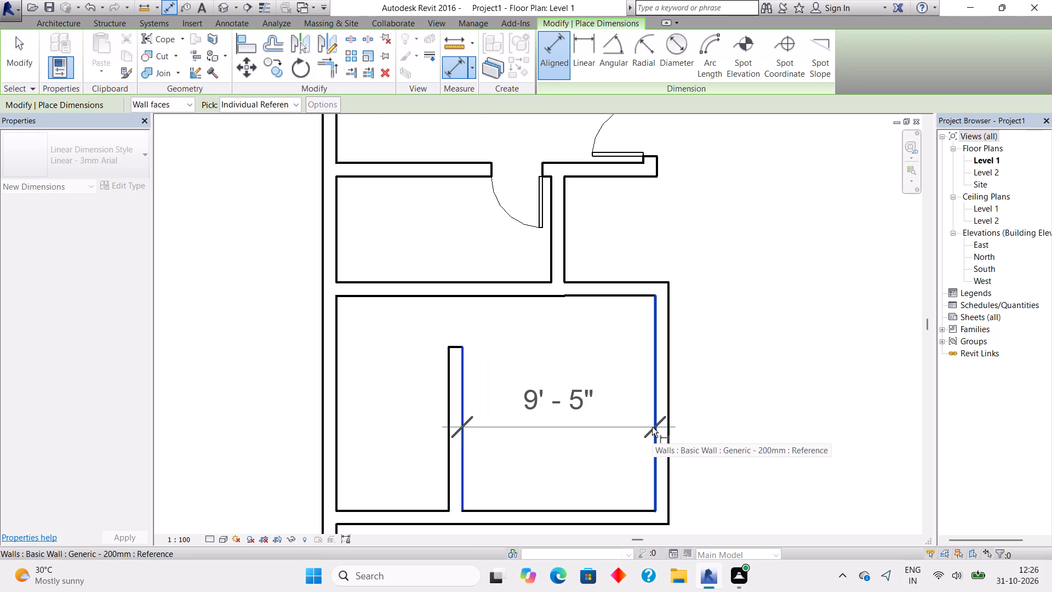
key("Escape")
left_click(597, 321)
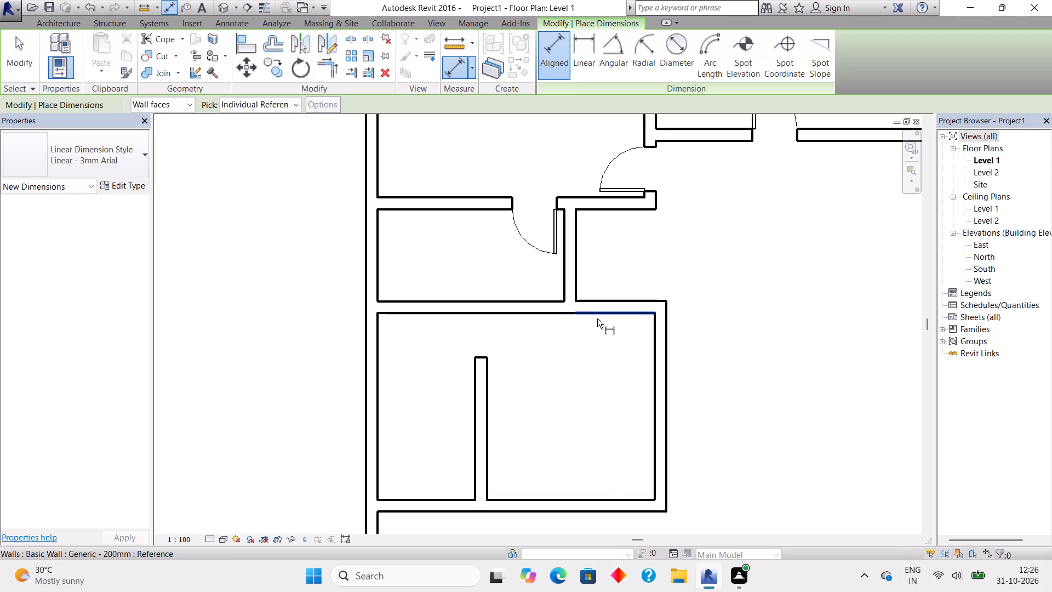
left_click(597, 318)
left_click(594, 499)
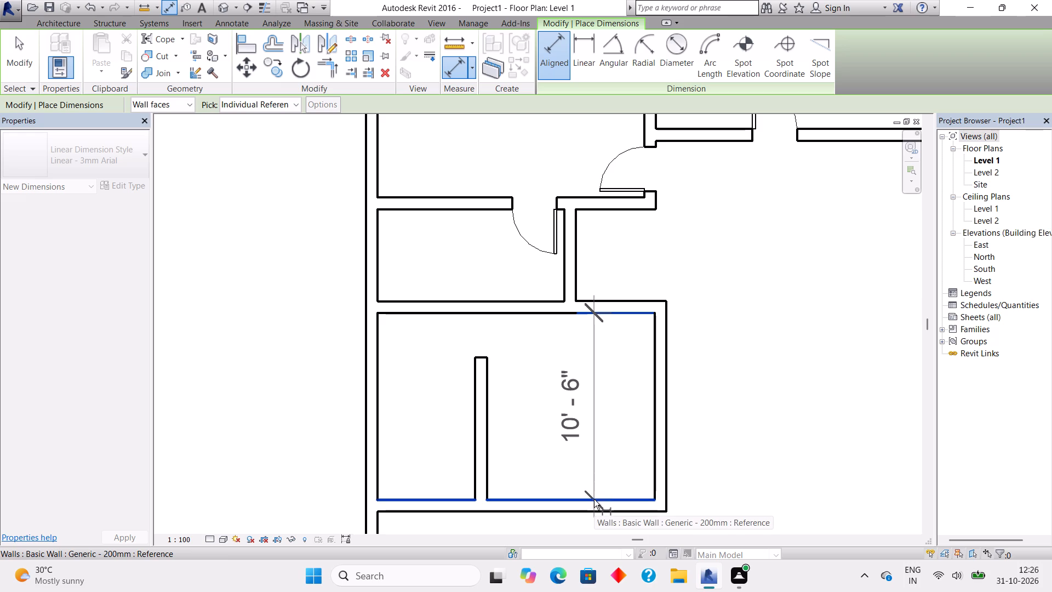
Nudge the new room's east wall eastward until the clear width from the partition is about 10'-1".
scroll(594, 499, "up", 6)
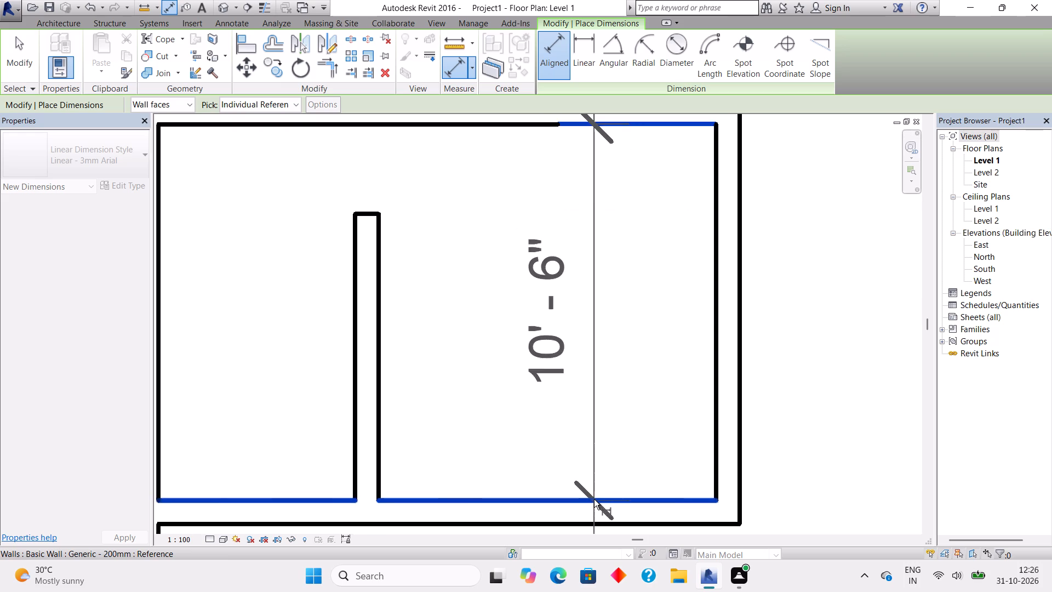
scroll(594, 499, "down", 2)
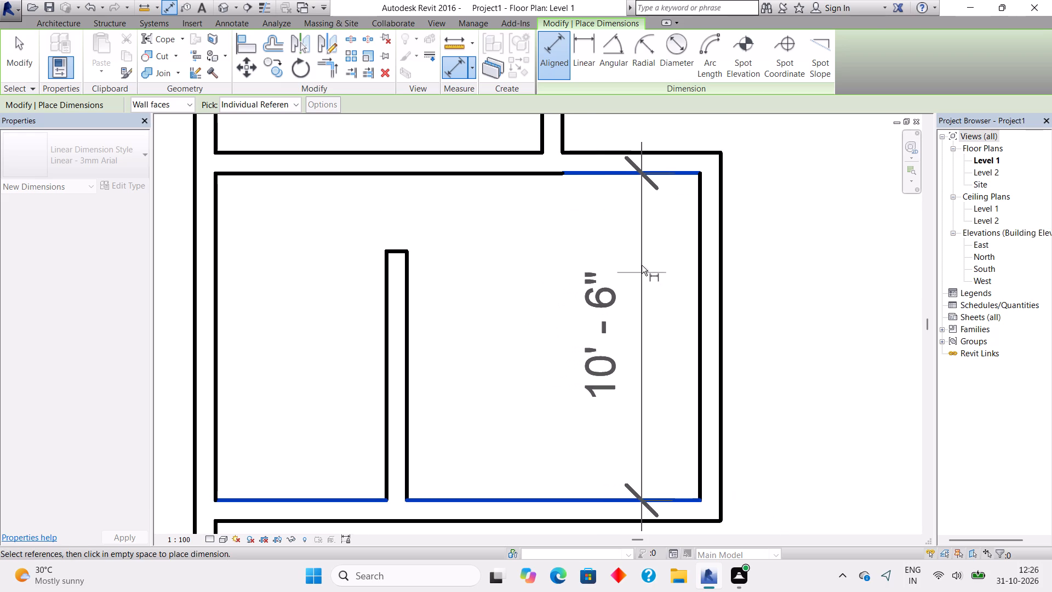
key("Escape")
key("Escape")
left_click(661, 385)
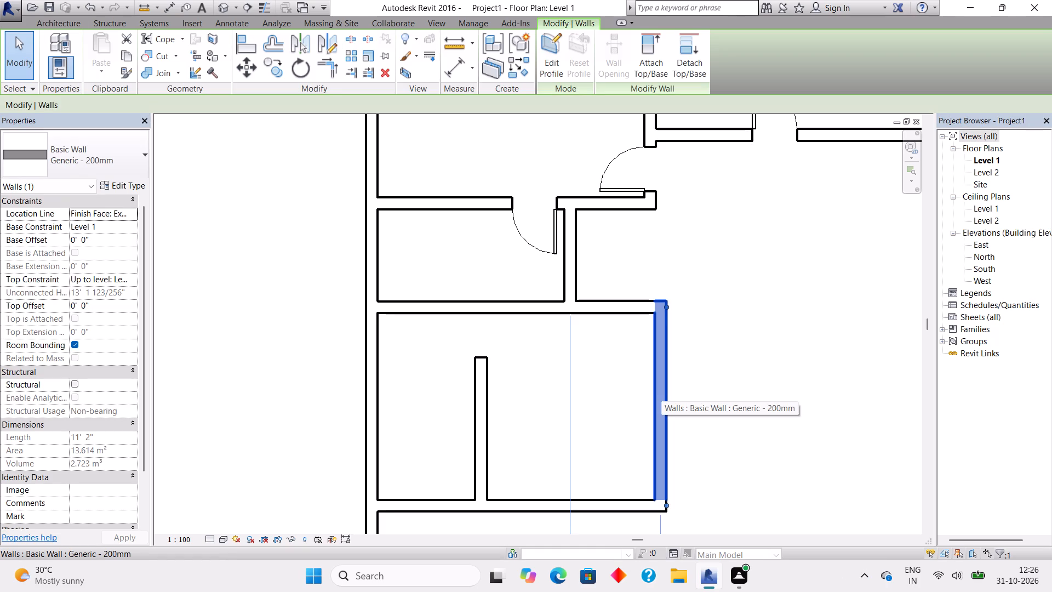
key("Right")
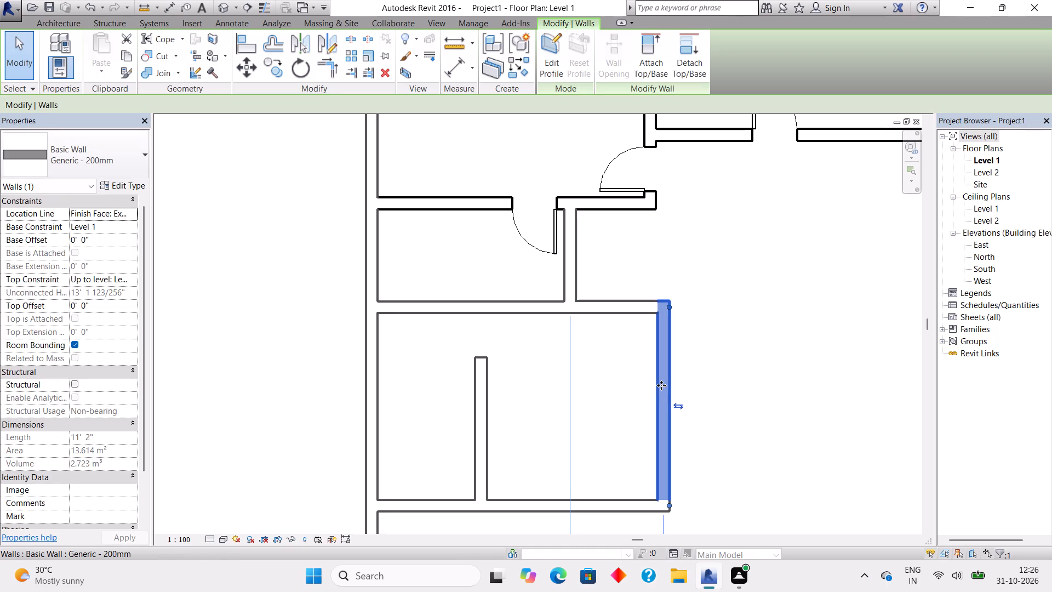
key("Right")
key("Right")
key("Right")
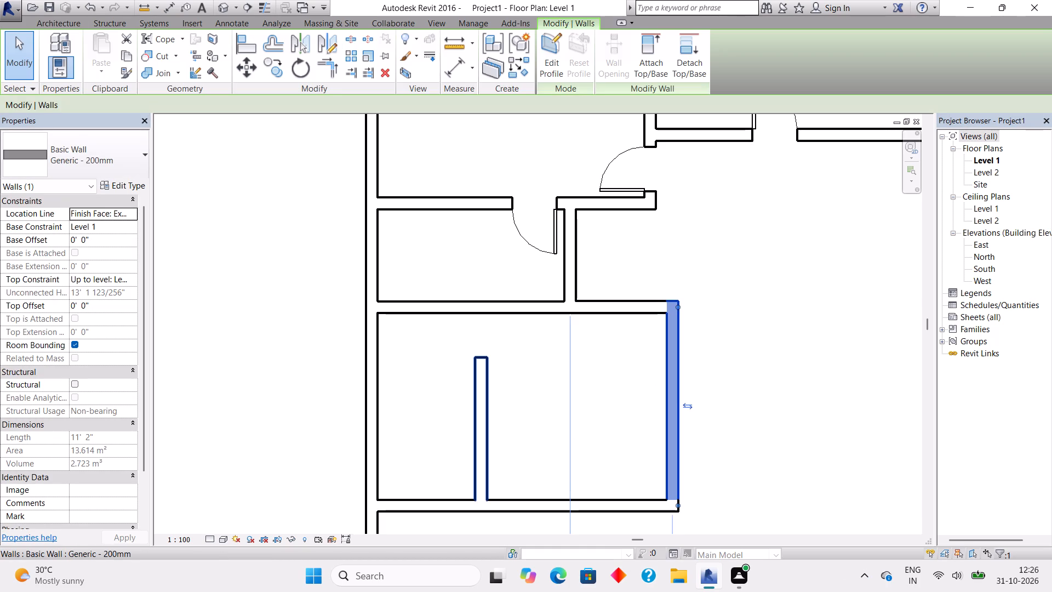
Measure the clear width between the partition's east face and the new room's east wall.
left_click(444, 75)
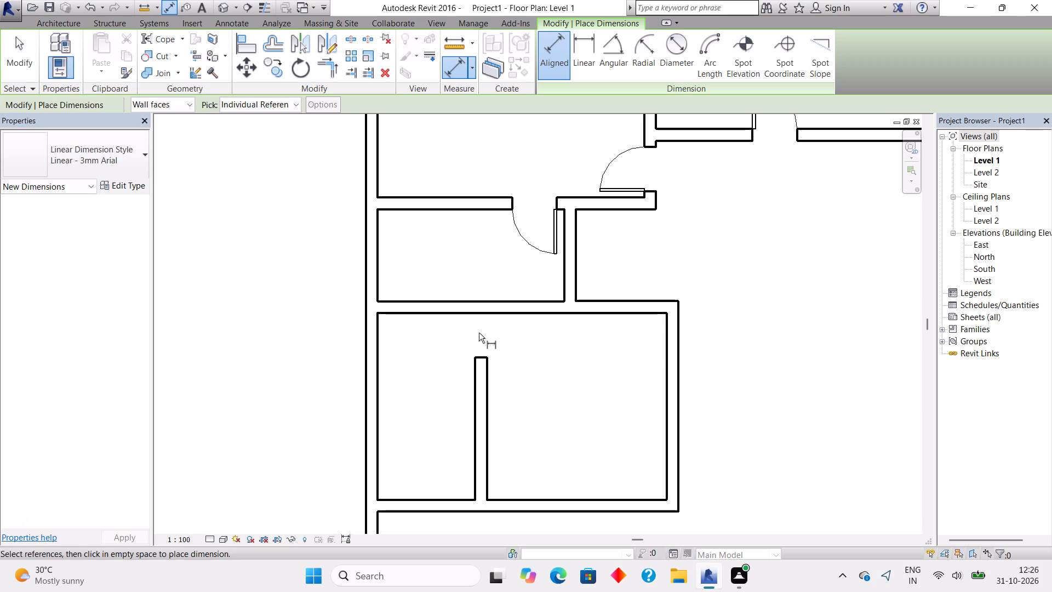
left_click(488, 388)
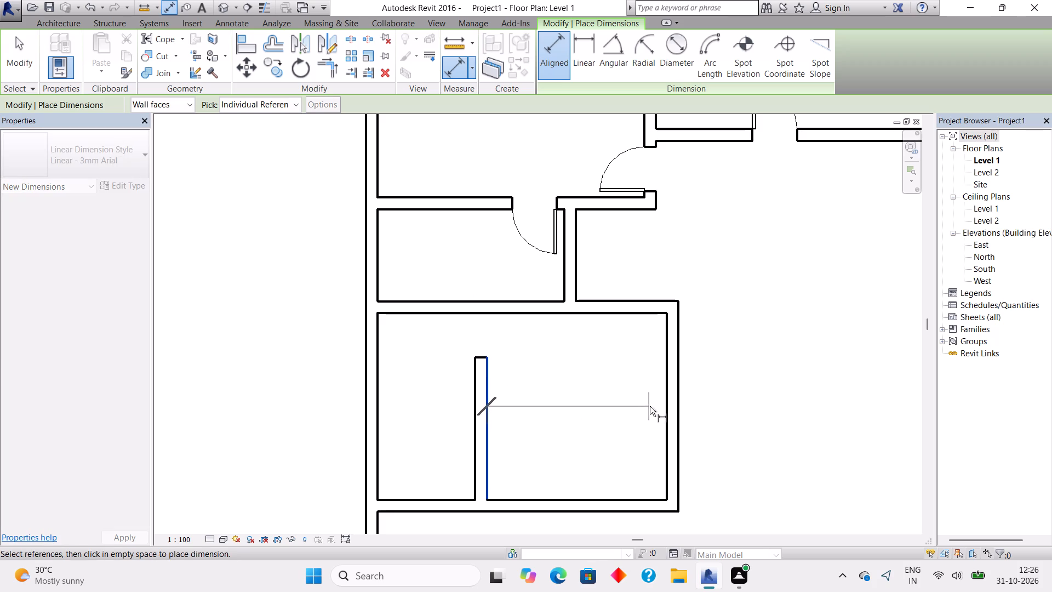
left_click(664, 419)
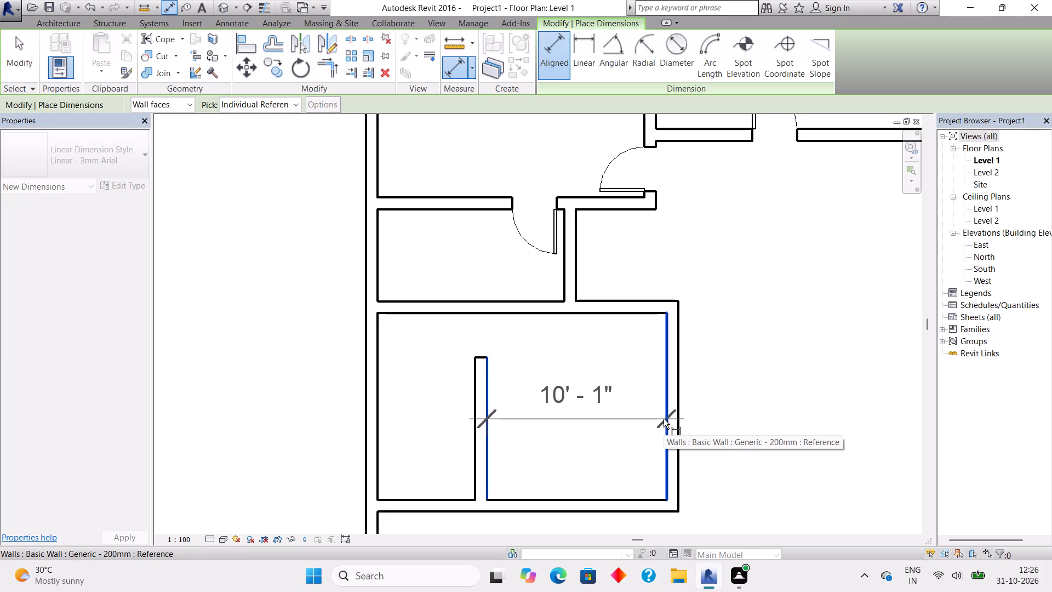
scroll(664, 419, "up", 3)
key("Escape")
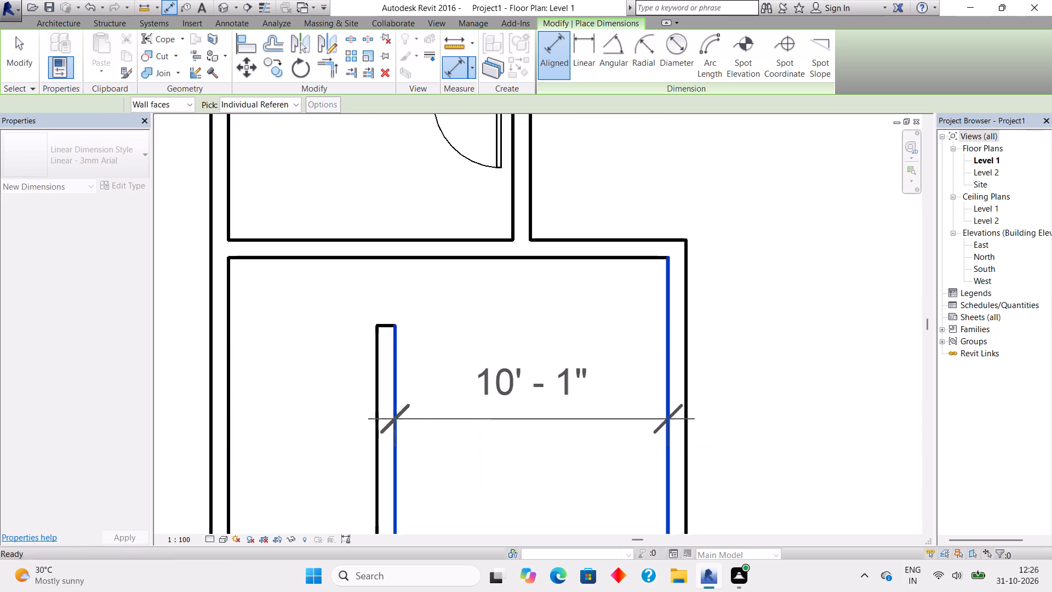
key("Escape")
Nudge the new room's east wall slightly back westward to fine-tune the room width.
left_click(664, 419)
scroll(664, 419, "up", 8)
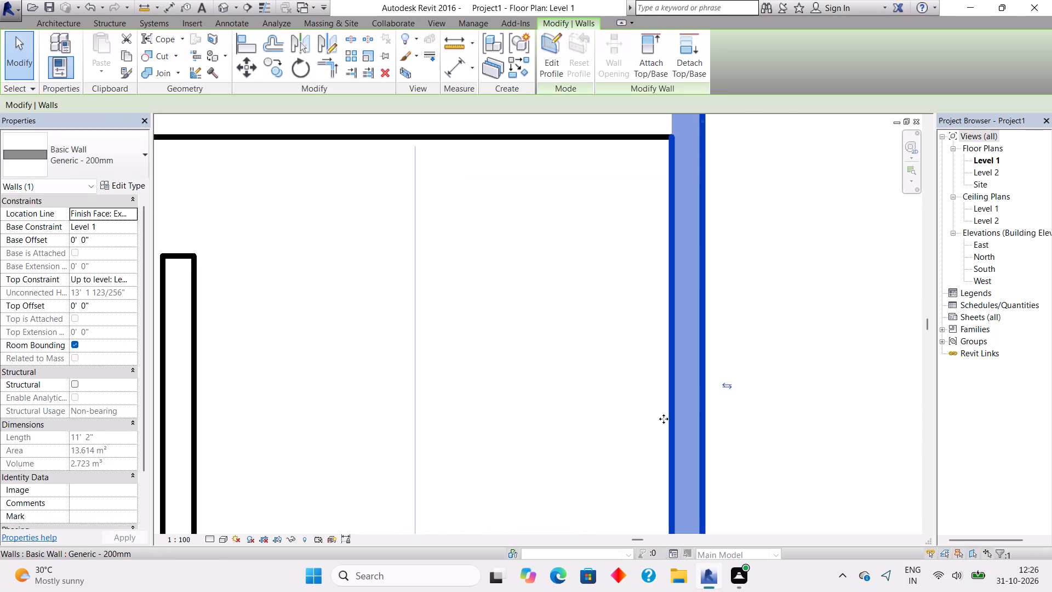
key("Left")
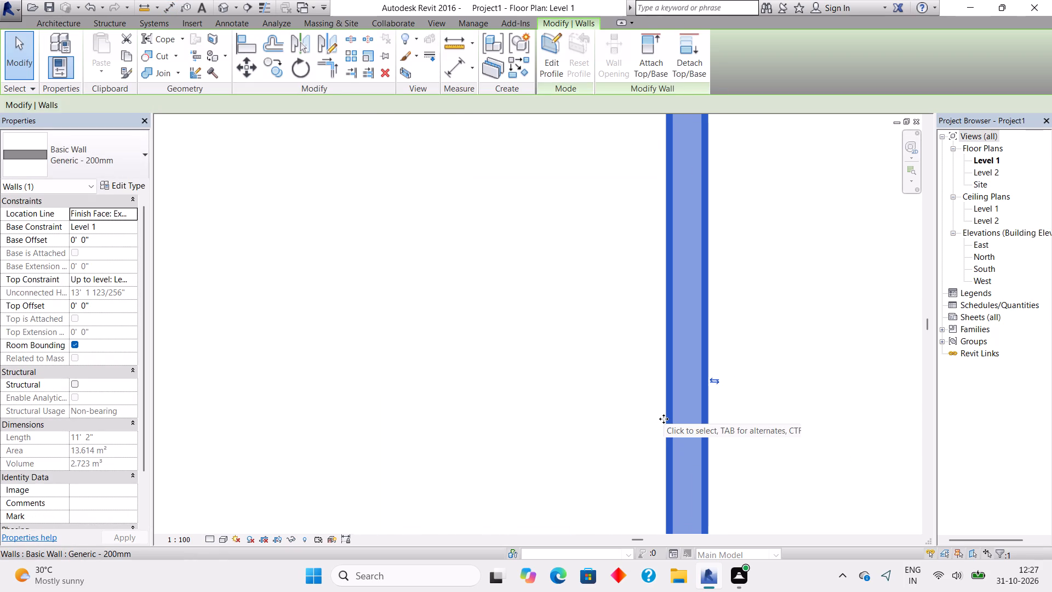
scroll(664, 419, "down", 10)
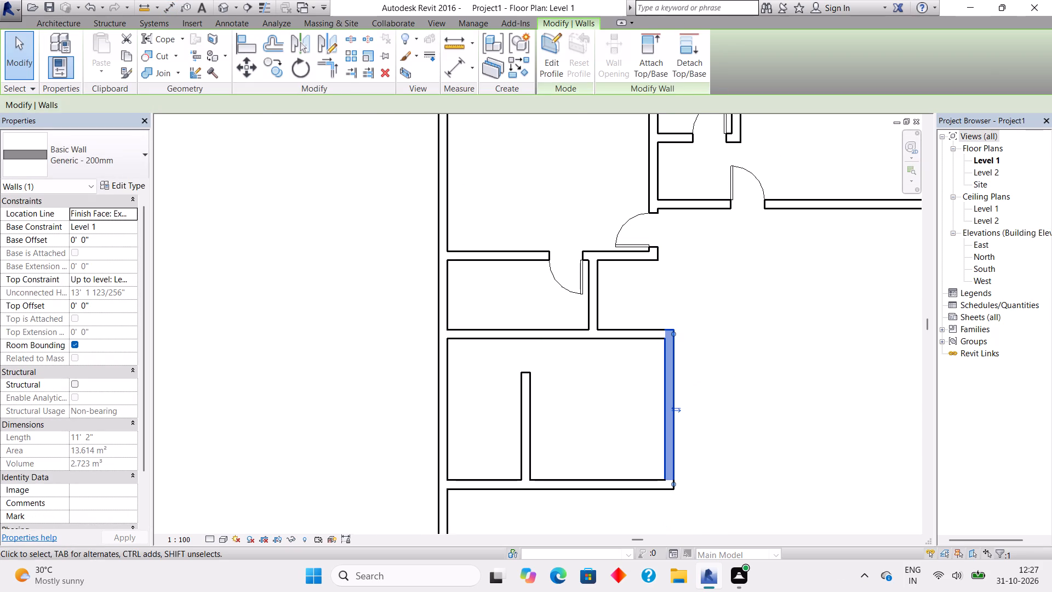
Measure the clear width from the partition to the repositioned east wall again.
left_click(455, 66)
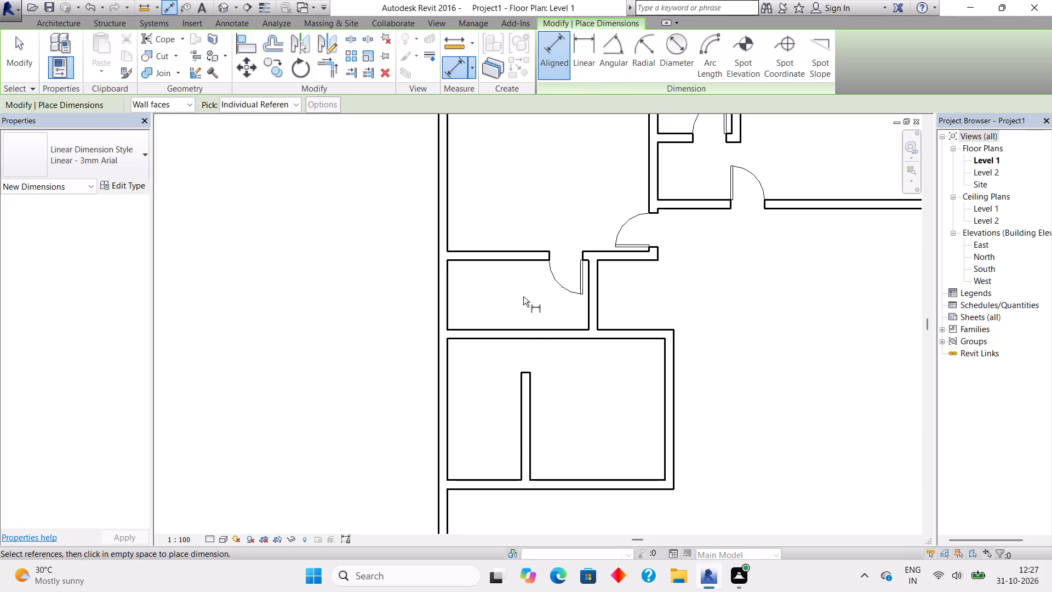
left_click(533, 420)
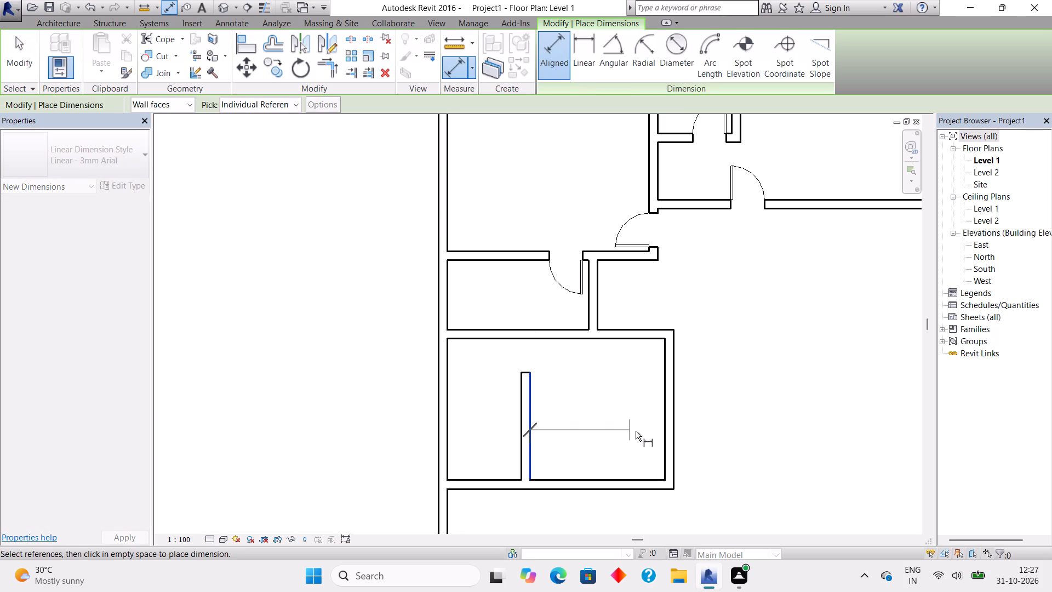
left_click(661, 431)
key("Escape")
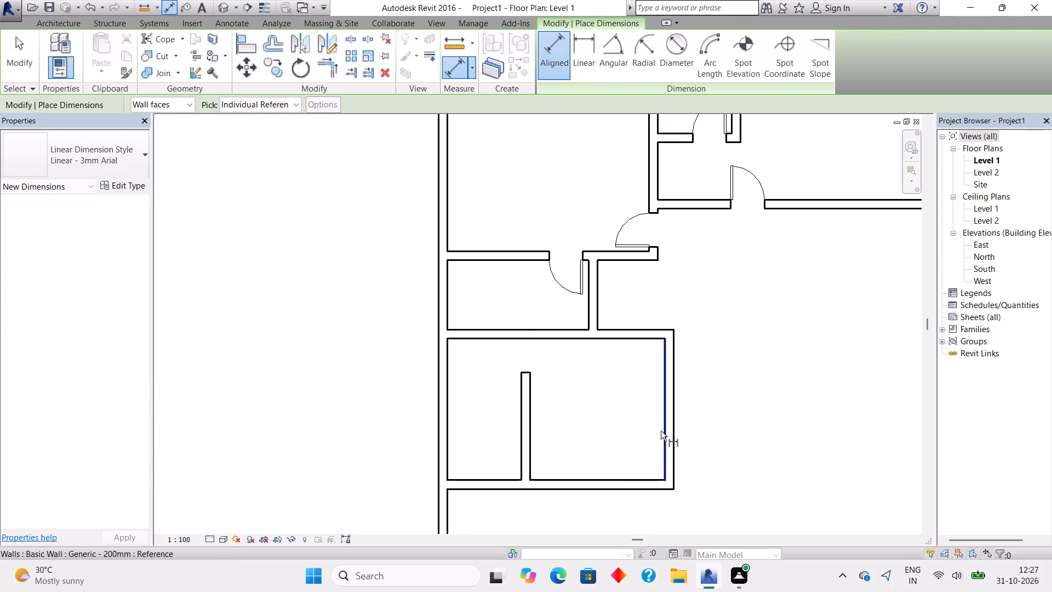
key("Escape")
Place an inward-swinging, east-hinged 0762 x 2032mm M_Single-Flush door in the new room's north wall, centred about 2'-0" from the east wall, and delete its tag.
scroll(638, 417, "down", 2)
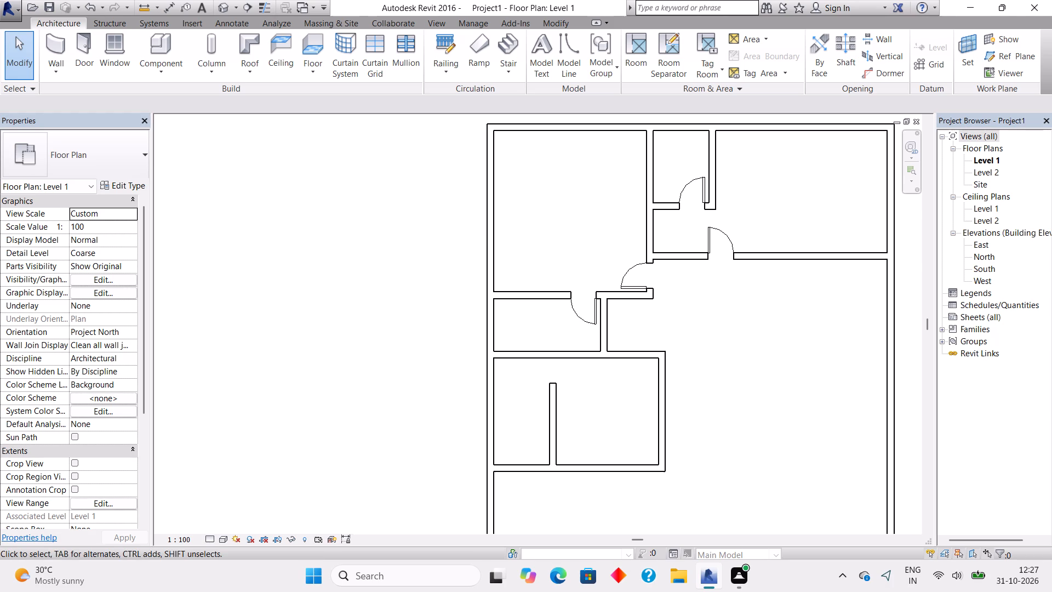
left_click(90, 43)
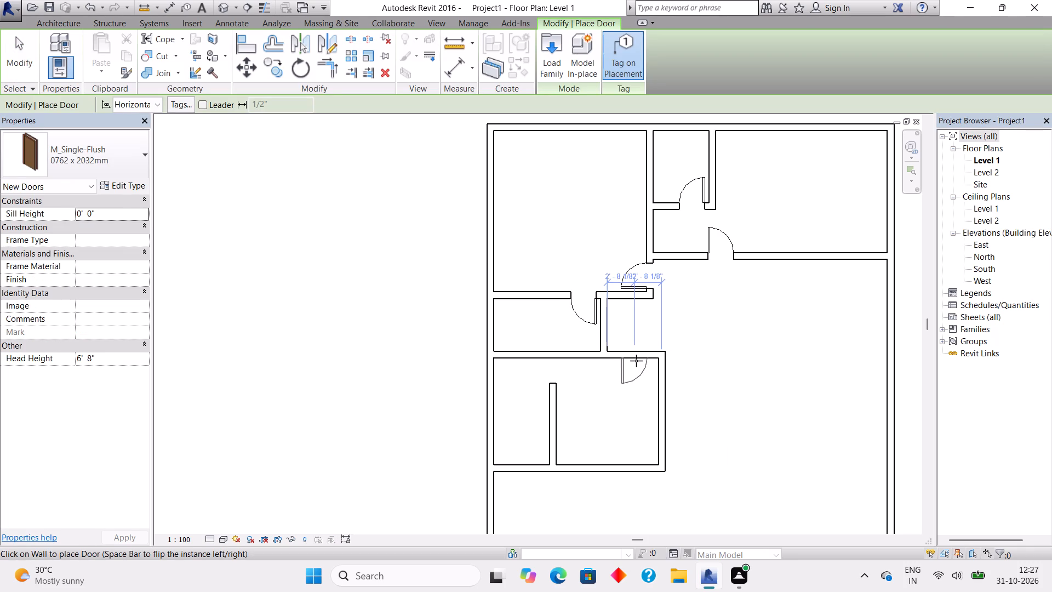
key("space")
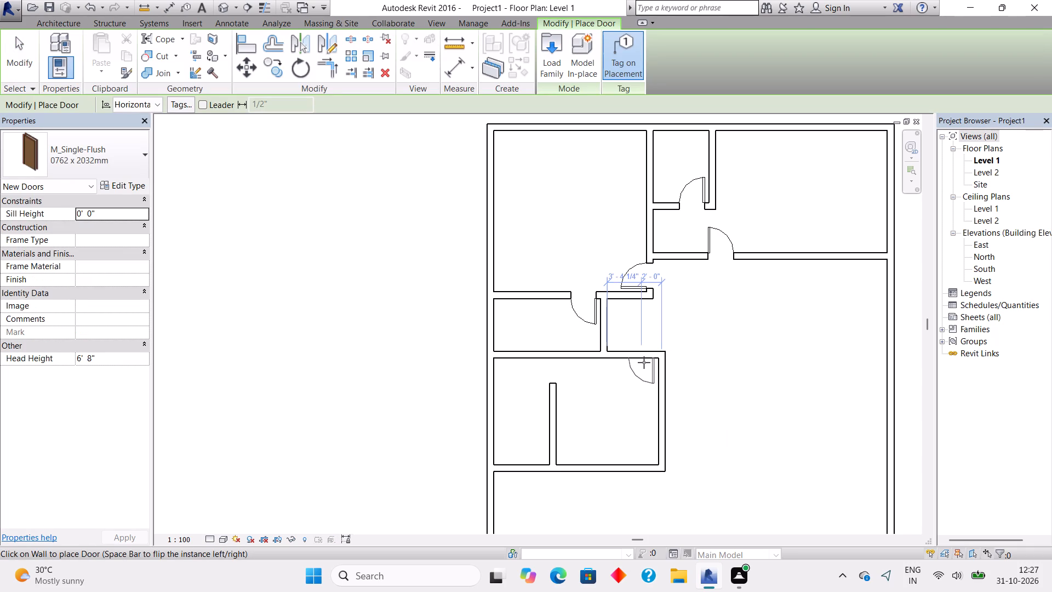
left_click(644, 362)
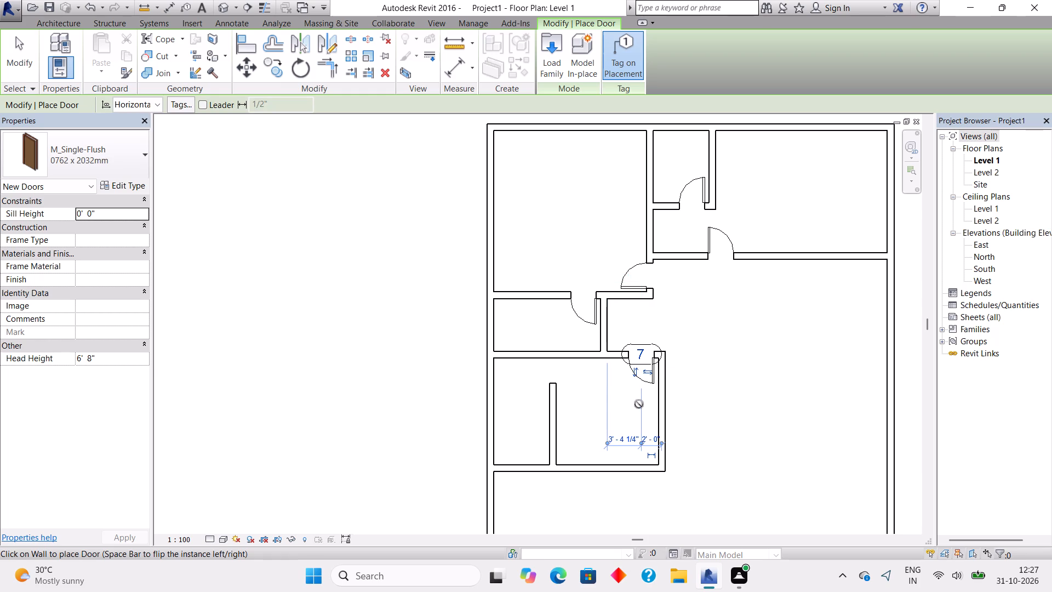
key("Escape")
scroll(697, 399, "up", 2)
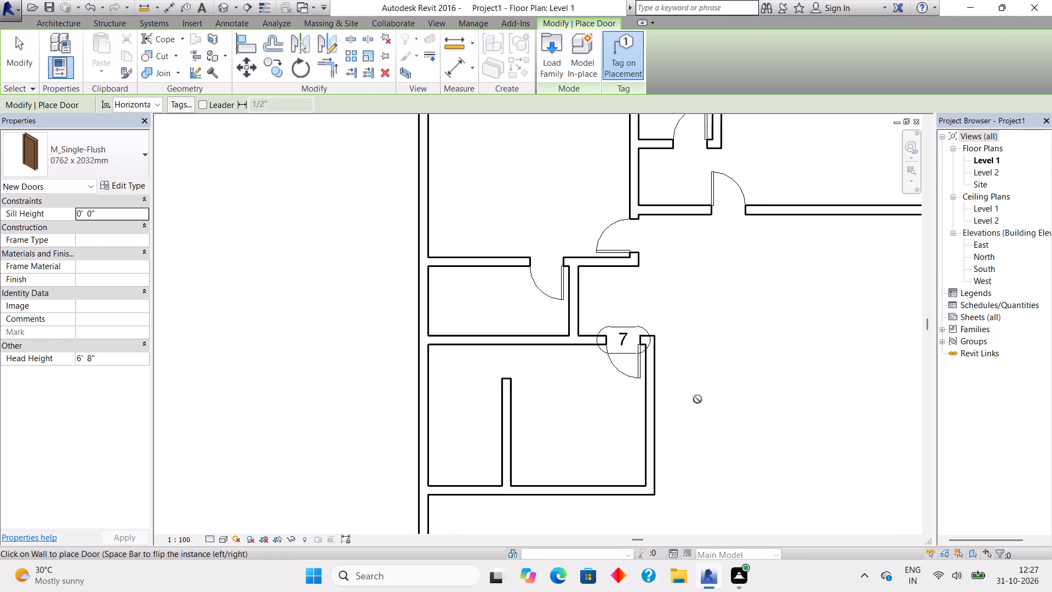
scroll(697, 399, "up", 2)
key("Escape")
left_click(622, 304)
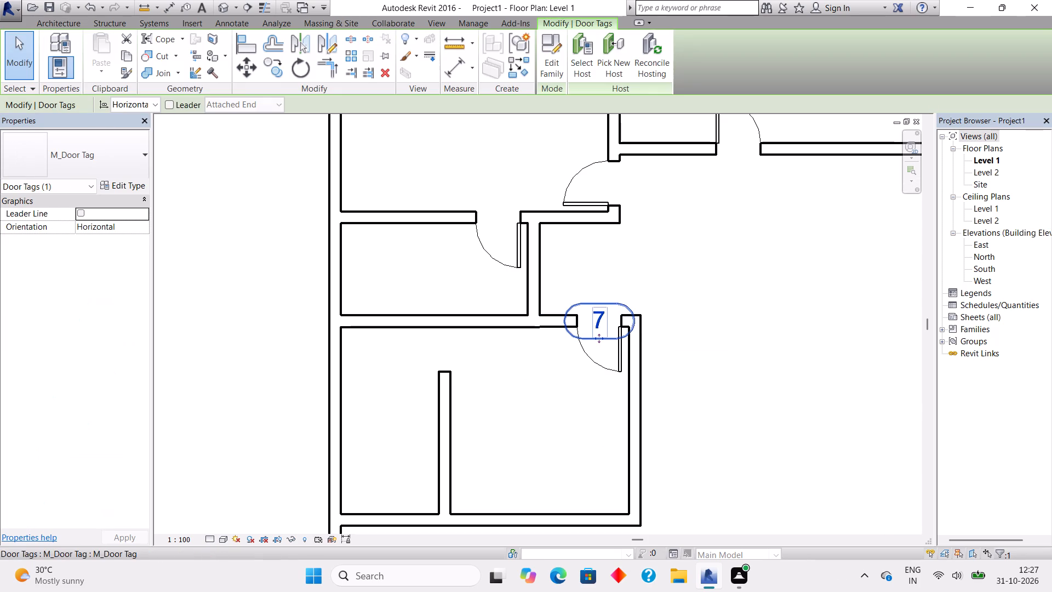
key("Delete")
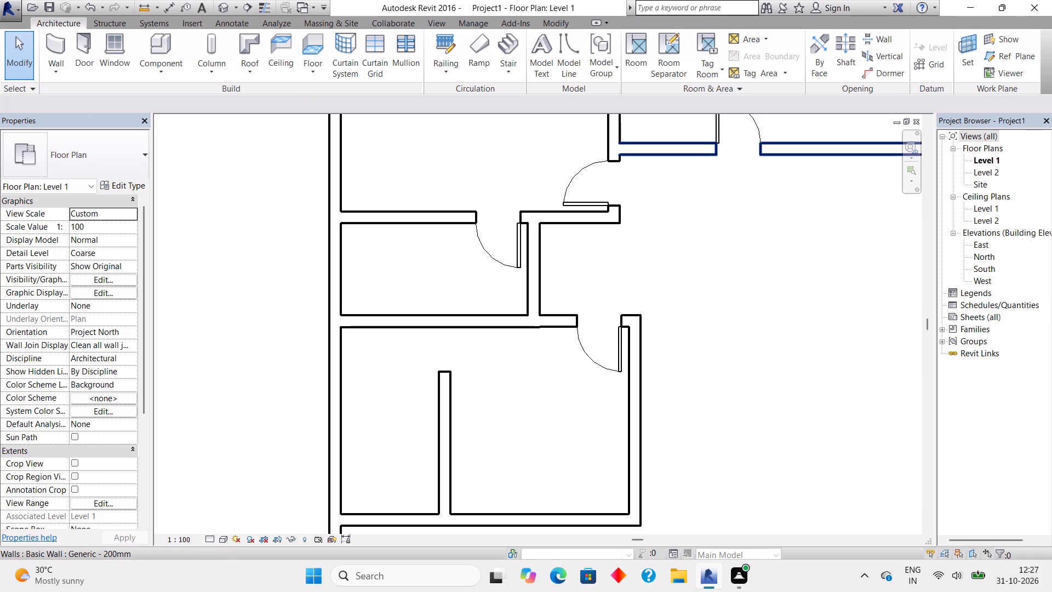
Place an inward-swinging, north-hinged 0762 x 2032mm M_Single-Flush door in the outer west wall, centred about 2'-0" below the room's north wall, and delete its tag.
scroll(703, 36, "down", 2)
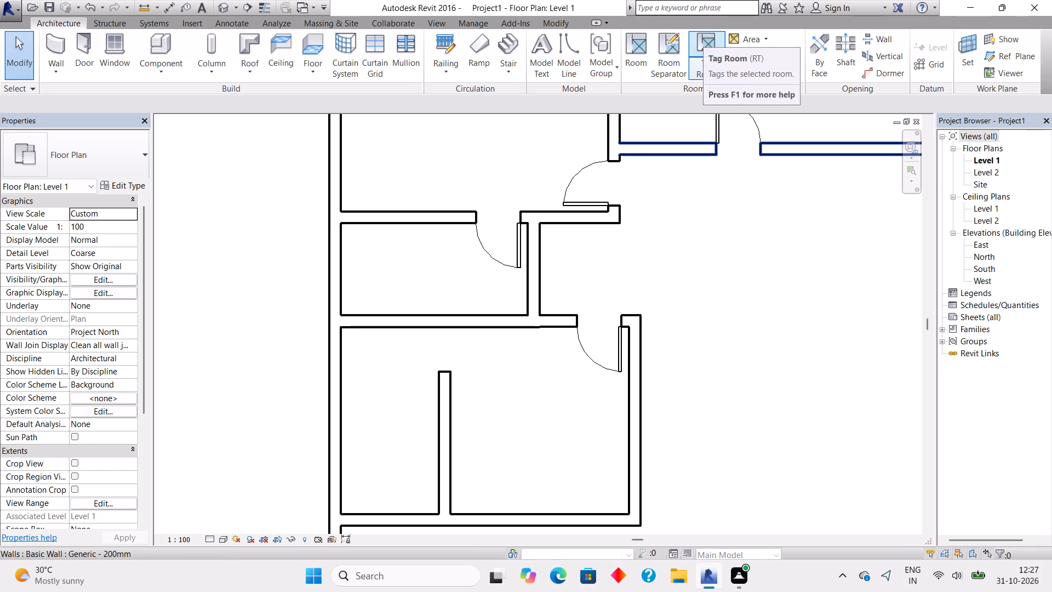
scroll(703, 38, "down", 1)
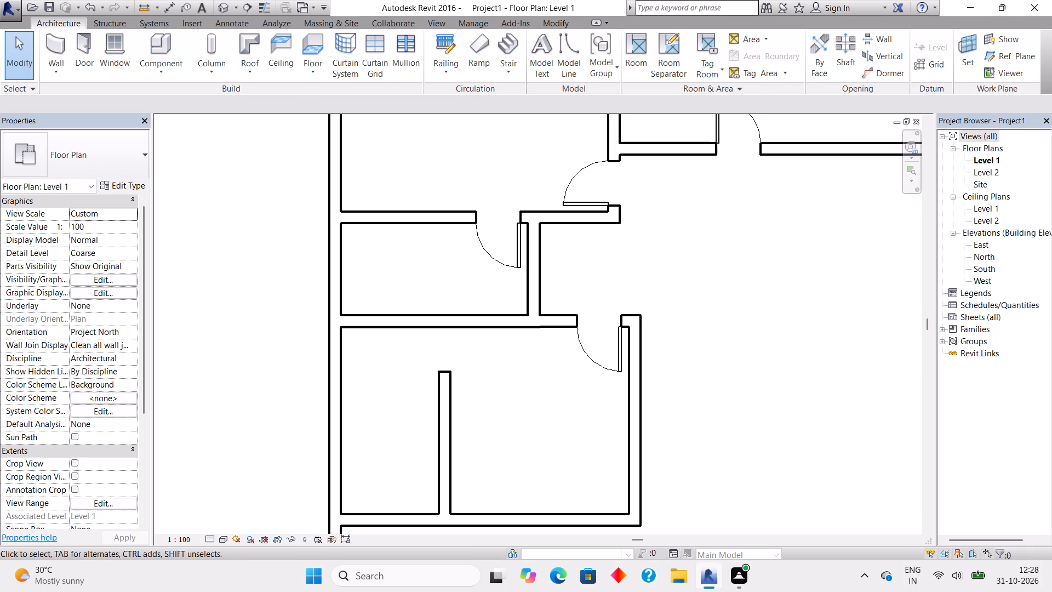
scroll(567, 368, "down", 4)
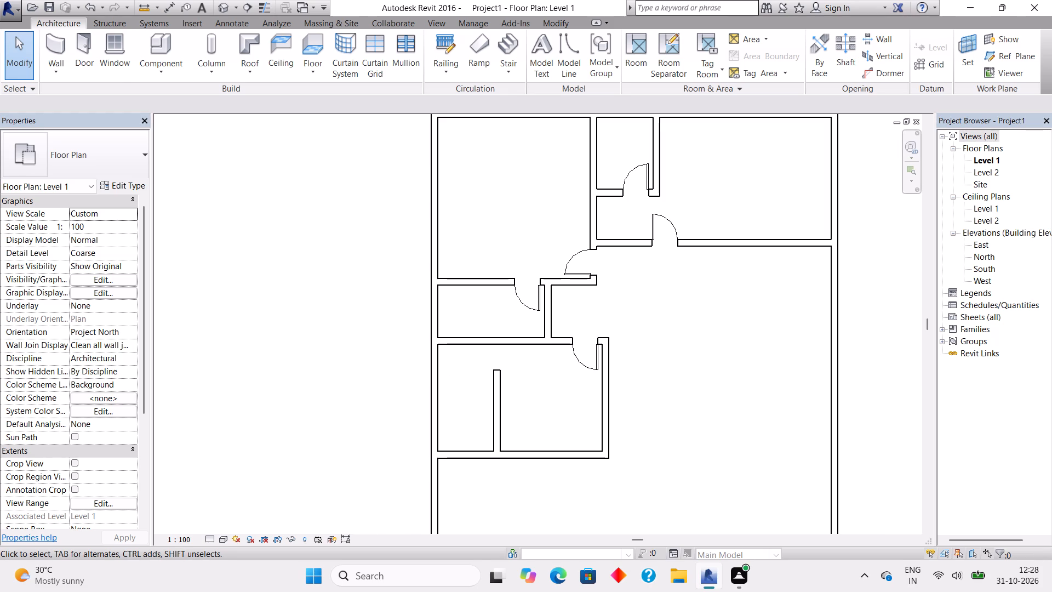
left_click(83, 44)
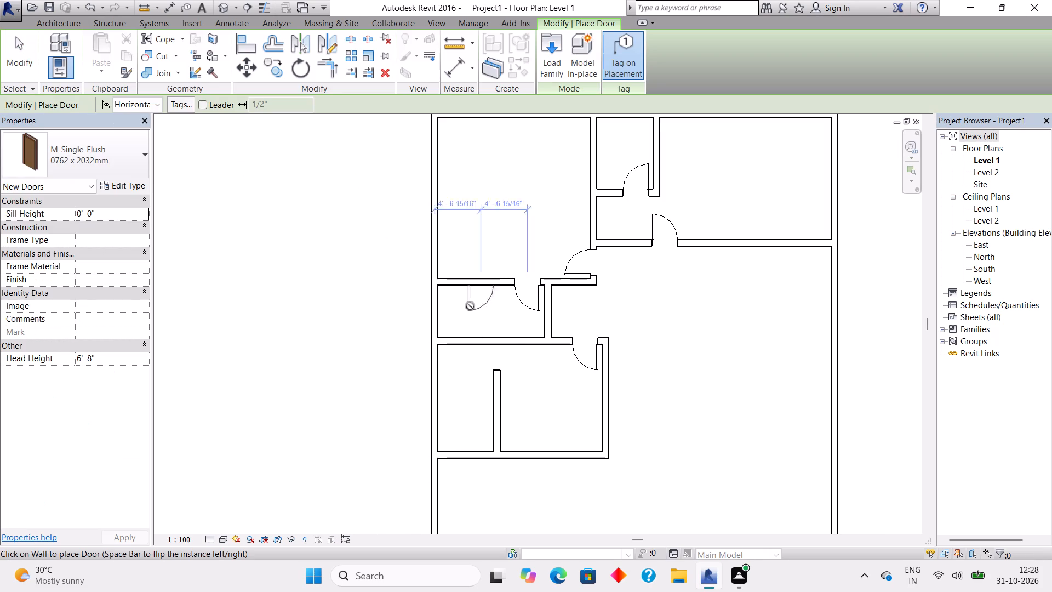
key("space")
left_click(441, 363)
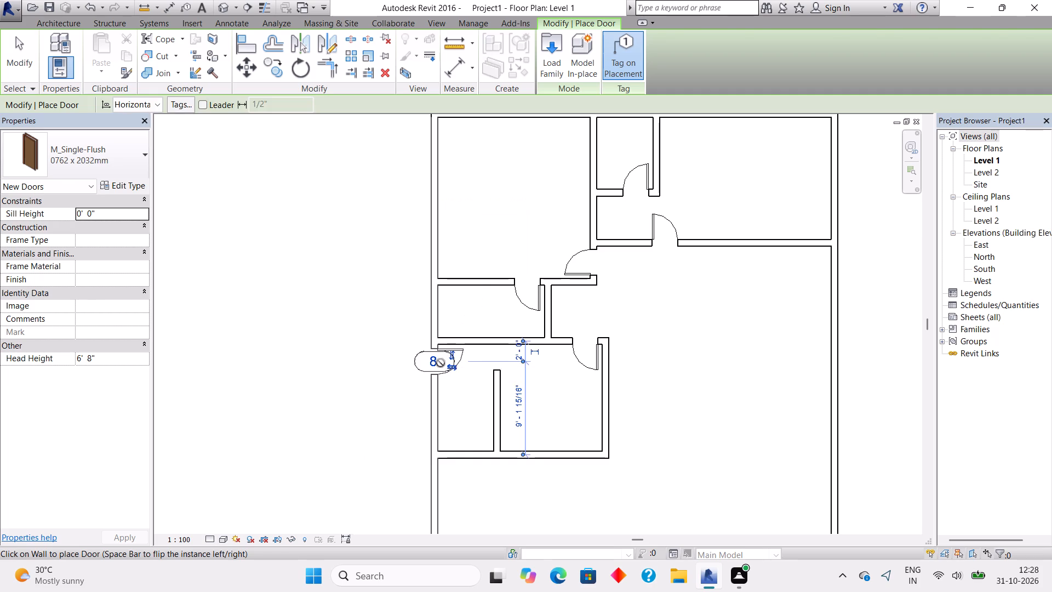
key("Escape")
key("Escape")
scroll(399, 371, "up", 5)
left_click(430, 350)
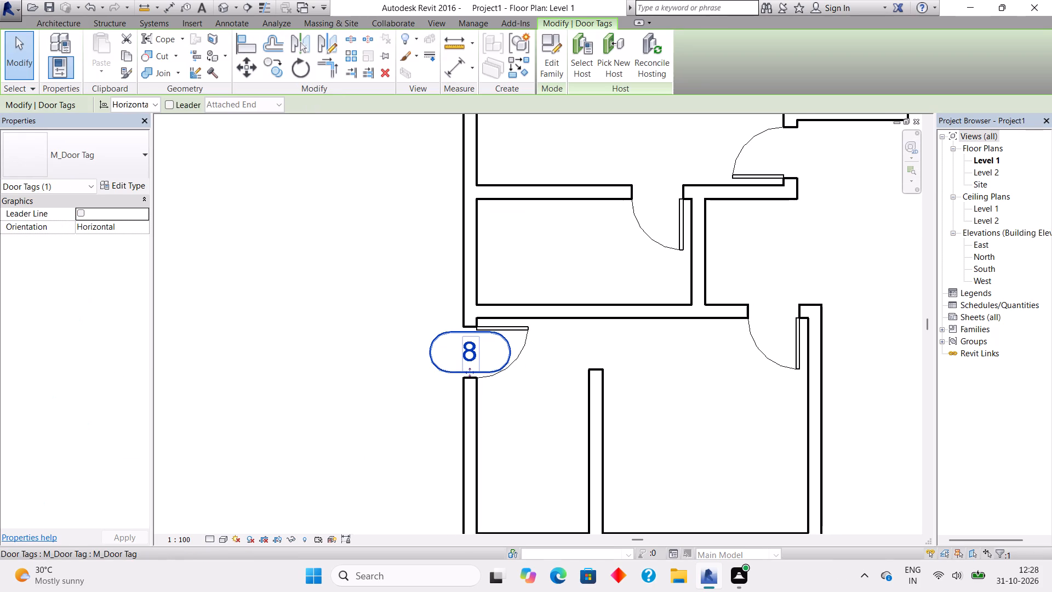
key("Delete")
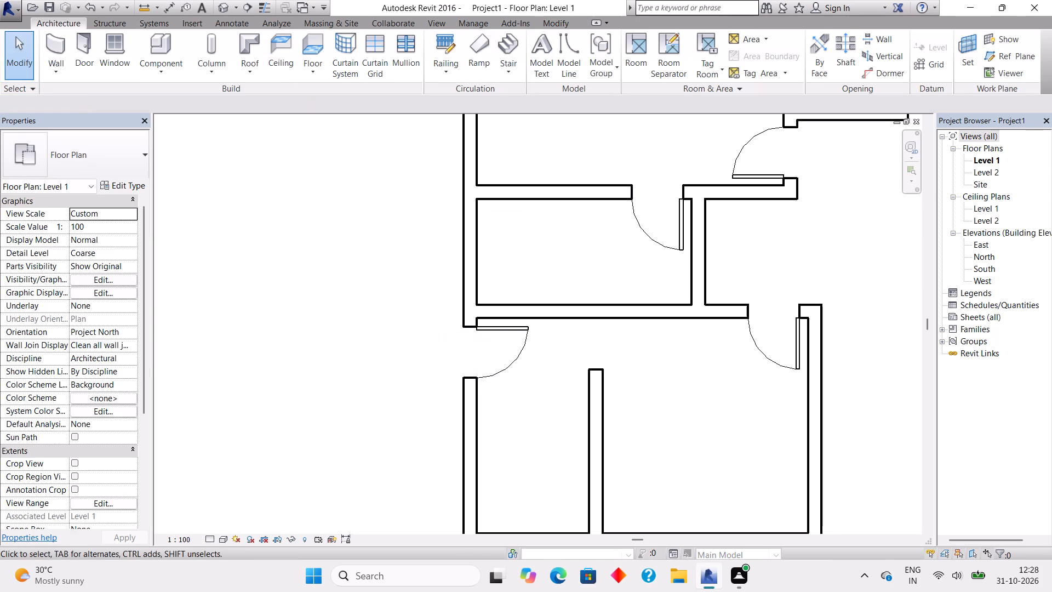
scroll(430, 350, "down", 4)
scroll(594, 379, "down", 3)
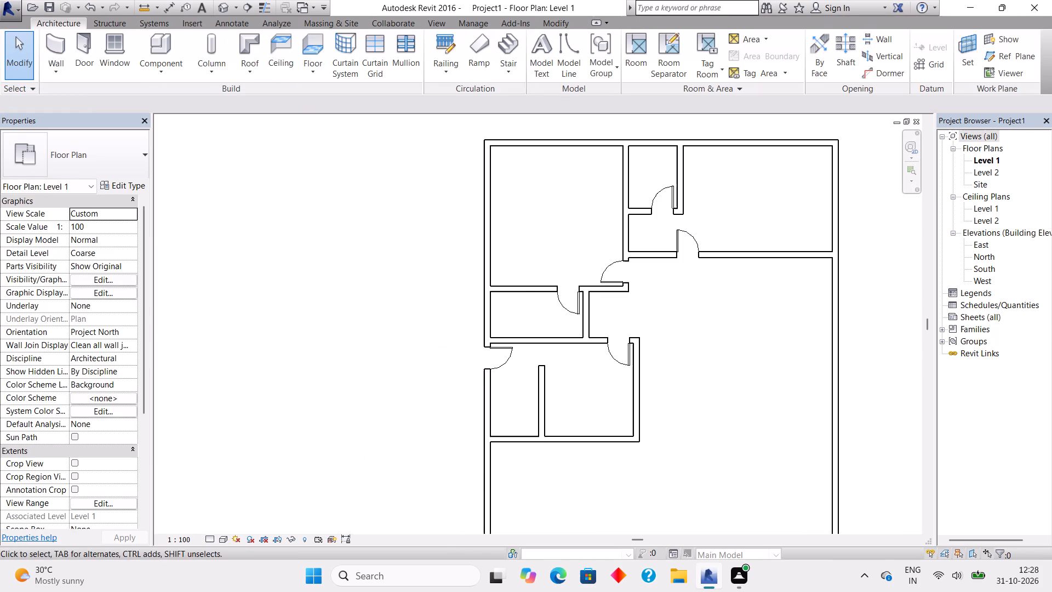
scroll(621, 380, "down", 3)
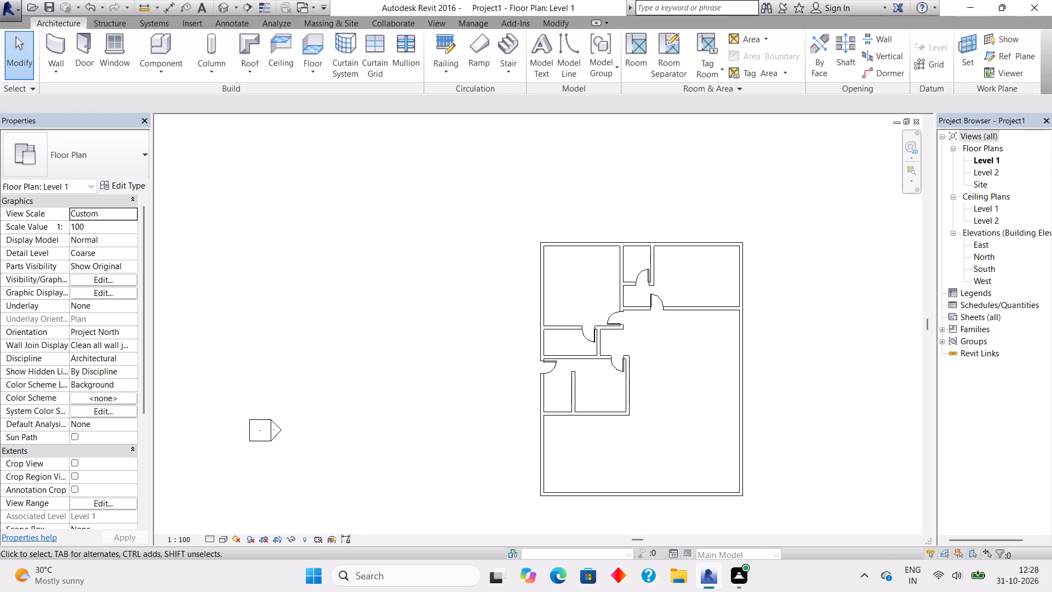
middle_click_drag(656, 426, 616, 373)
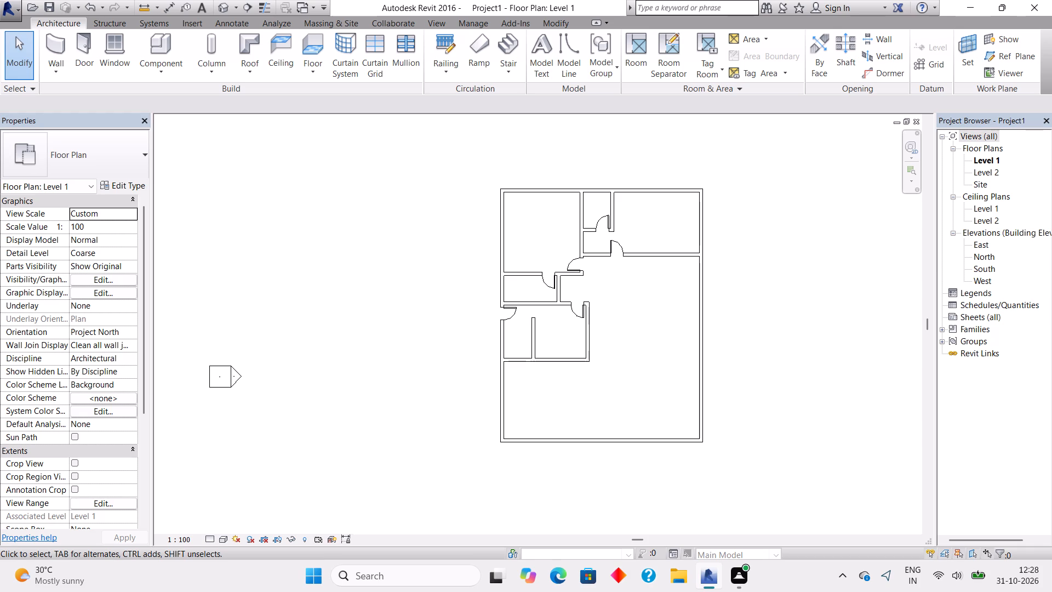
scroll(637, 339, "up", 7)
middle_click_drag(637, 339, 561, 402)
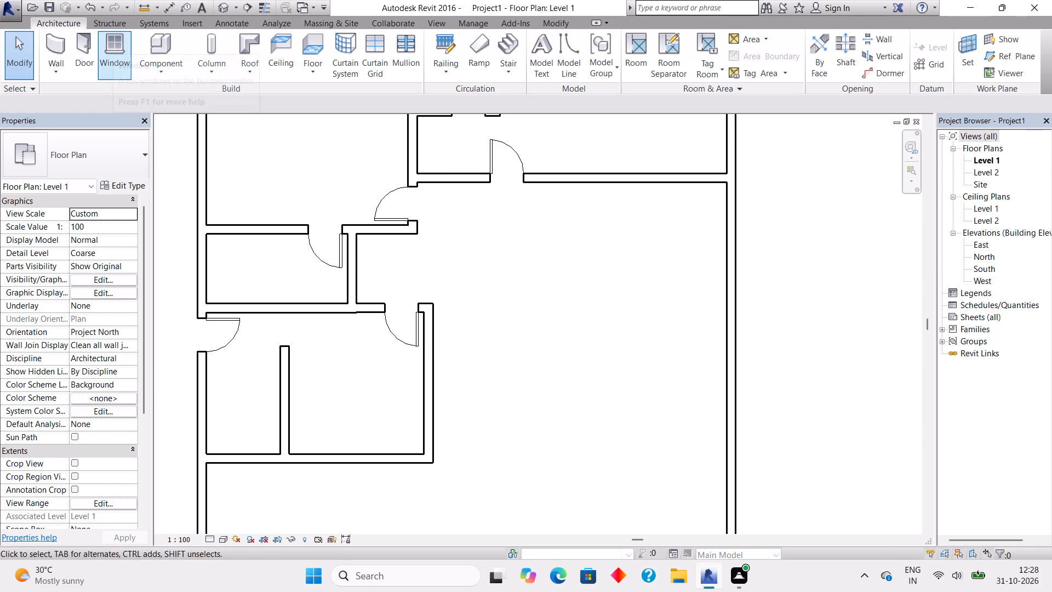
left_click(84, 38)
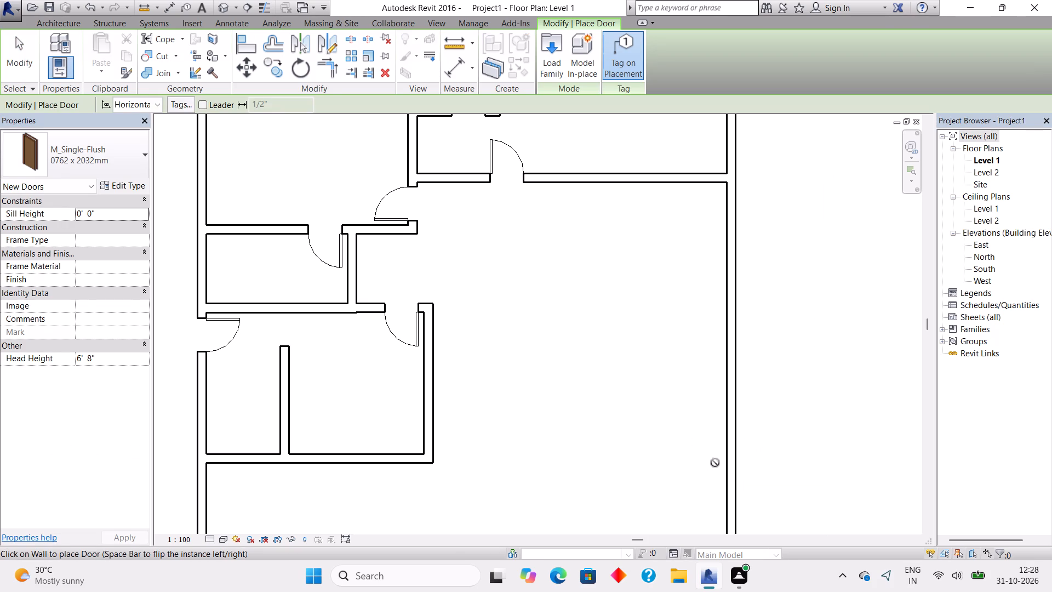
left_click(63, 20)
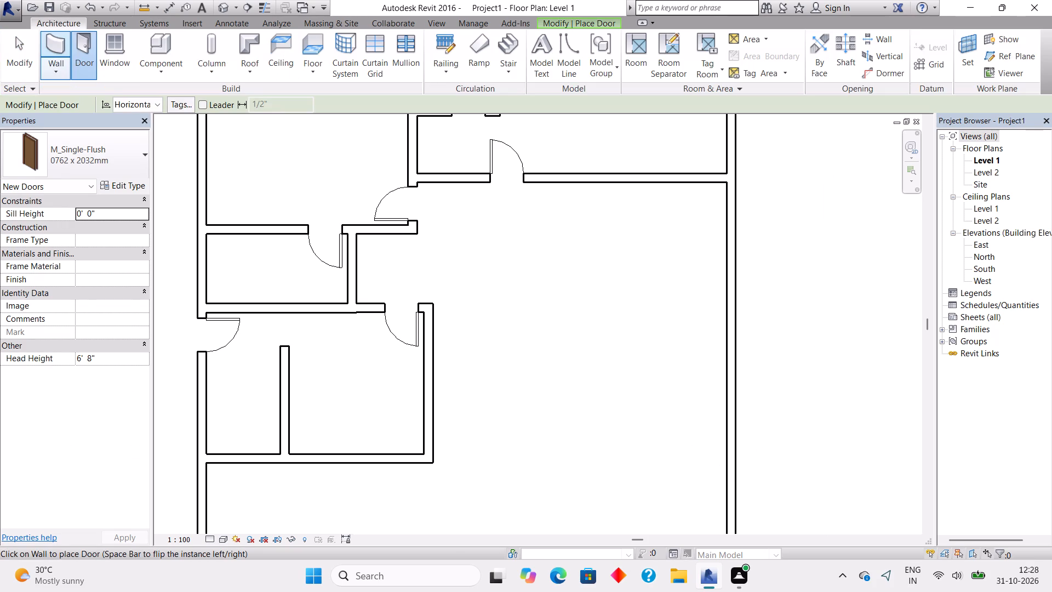
Draw a 12'-0" Generic - 200mm wall westward from the east outer wall, about 16'-4" south of the upper-right room's south wall.
left_click(61, 43)
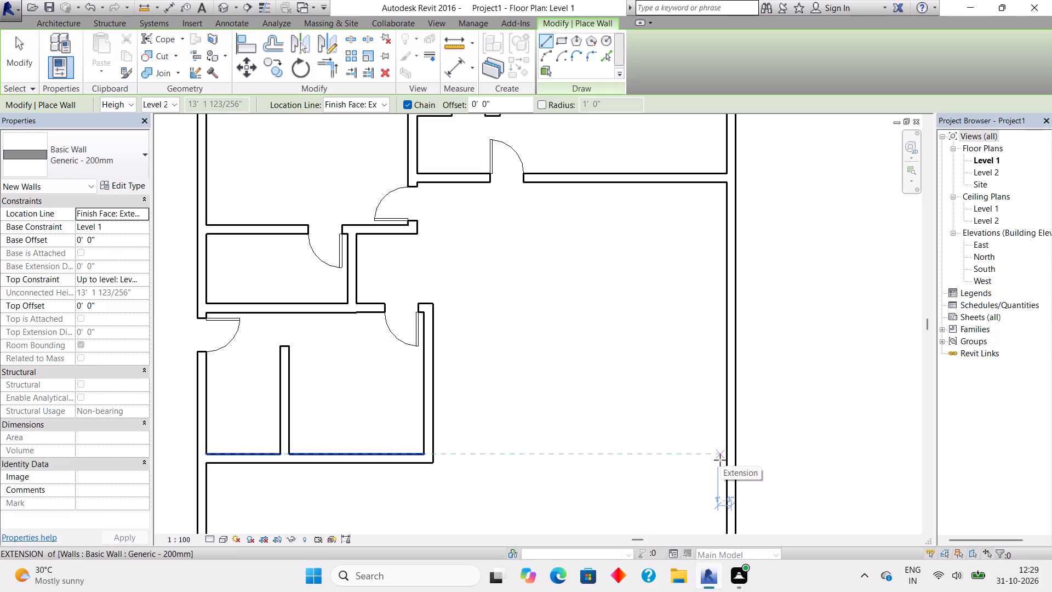
left_click(724, 408)
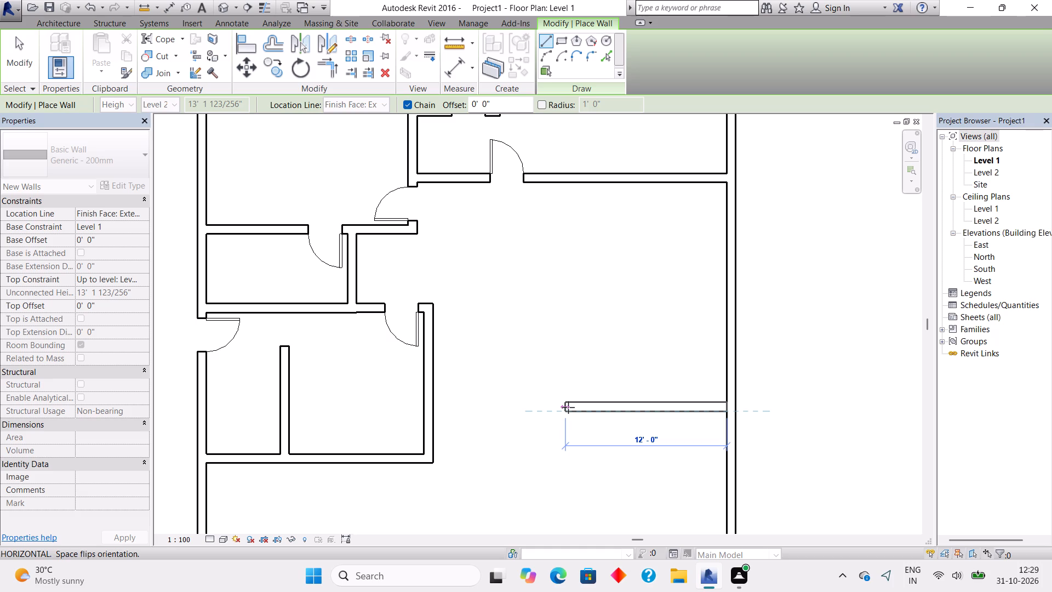
left_click(568, 407)
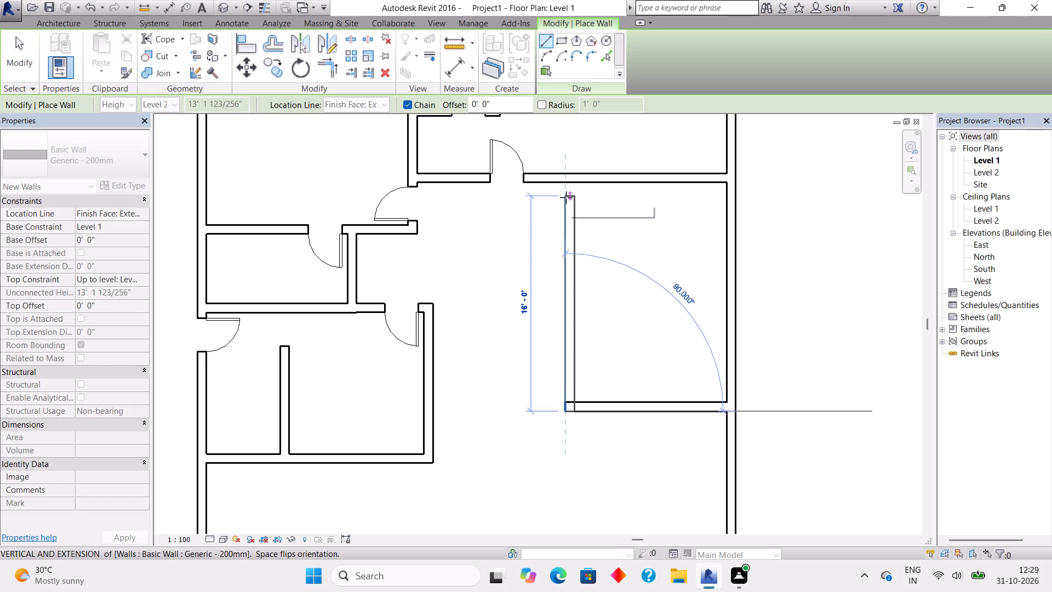
key("Escape")
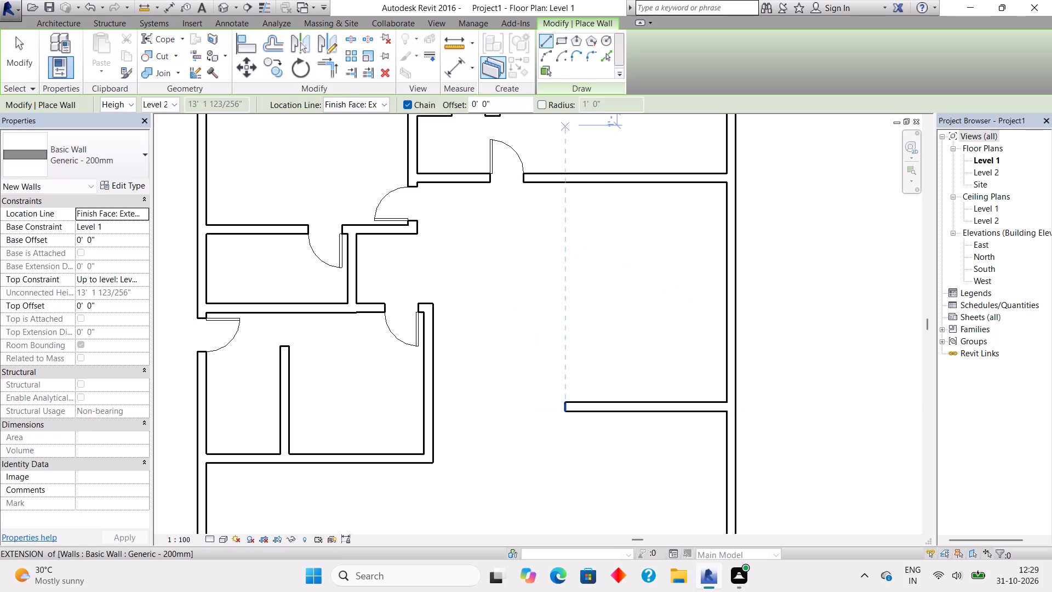
Measure the clear distance between the upper-right room's south wall and the new horizontal wall.
left_click(462, 69)
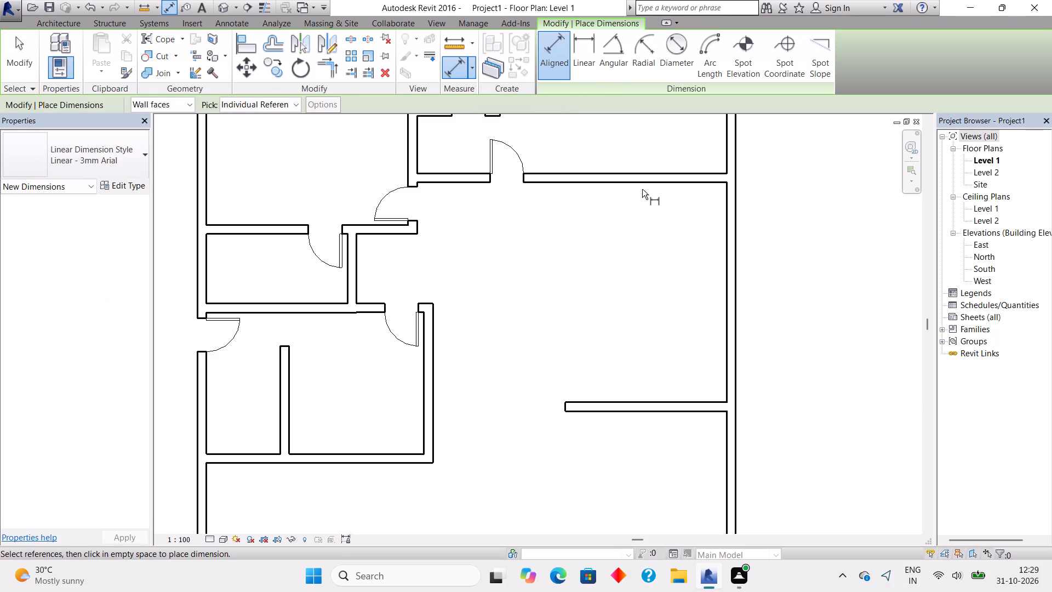
left_click(642, 184)
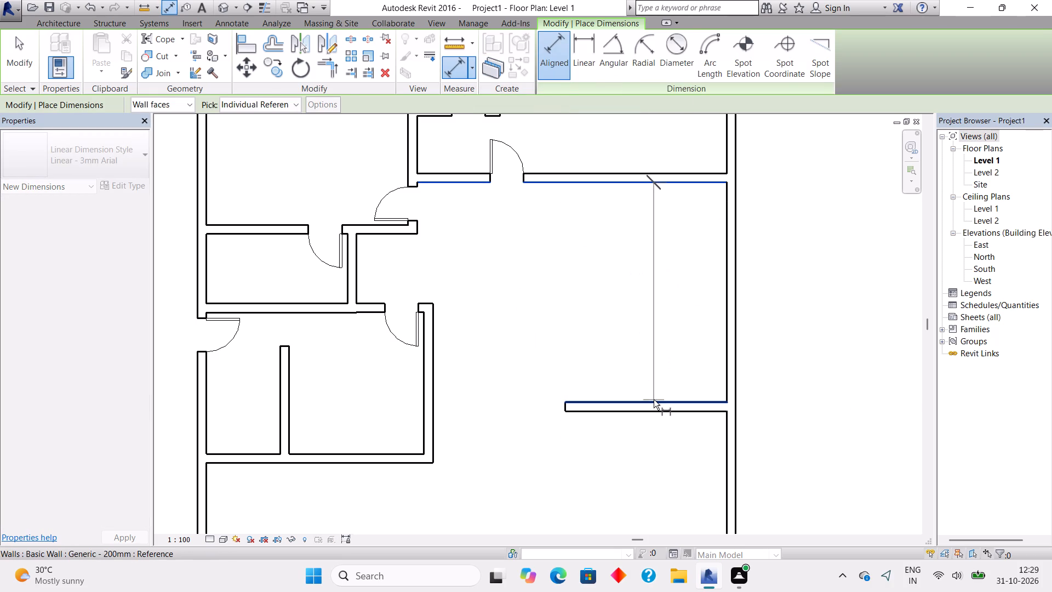
left_click(654, 400)
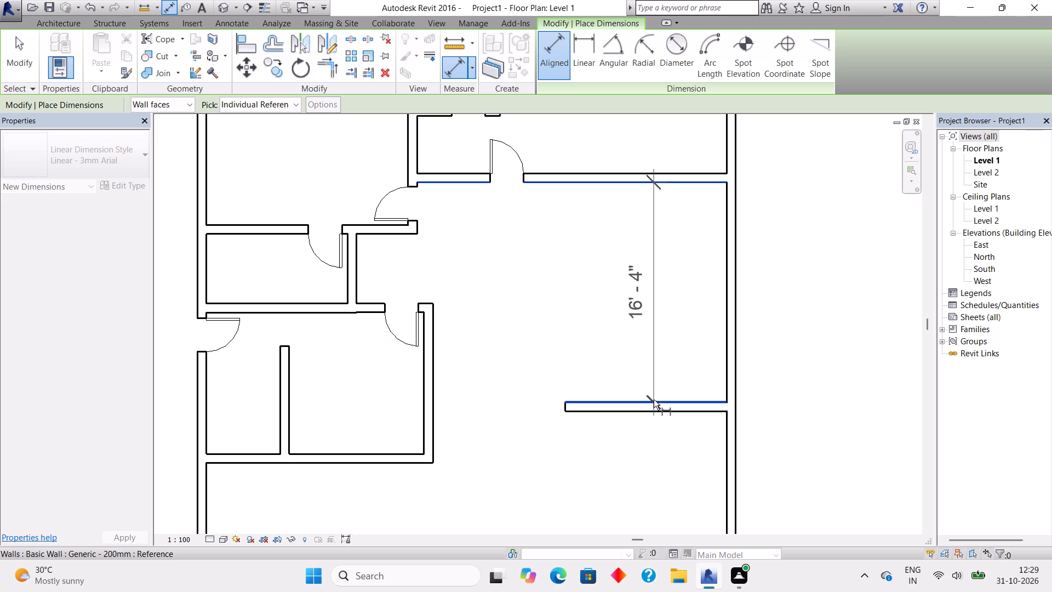
key("Escape")
key("Escape")
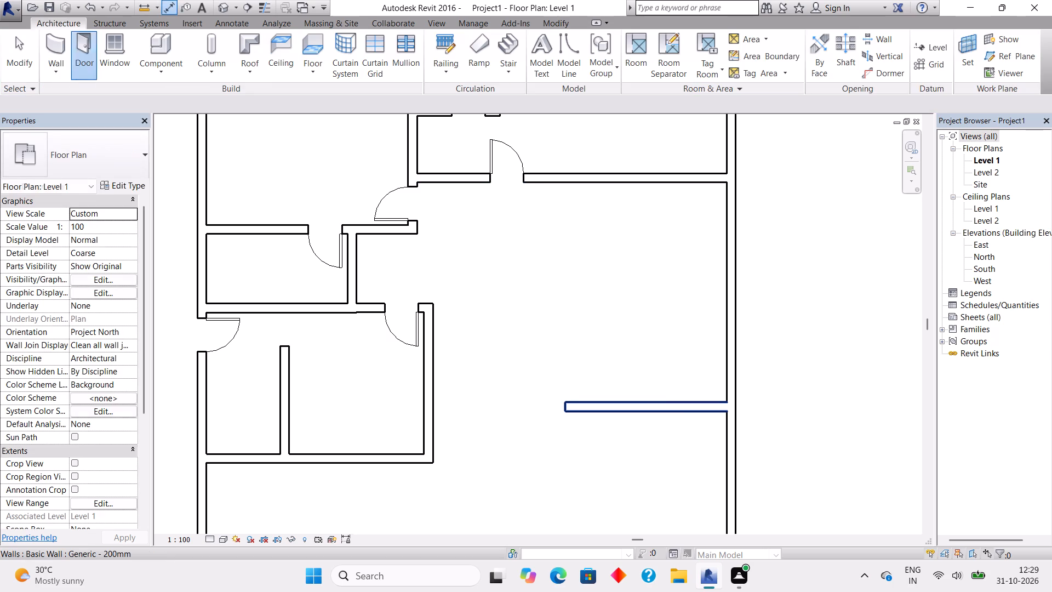
Nudge the new horizontal wall about 1'-0" northward.
left_click(654, 400)
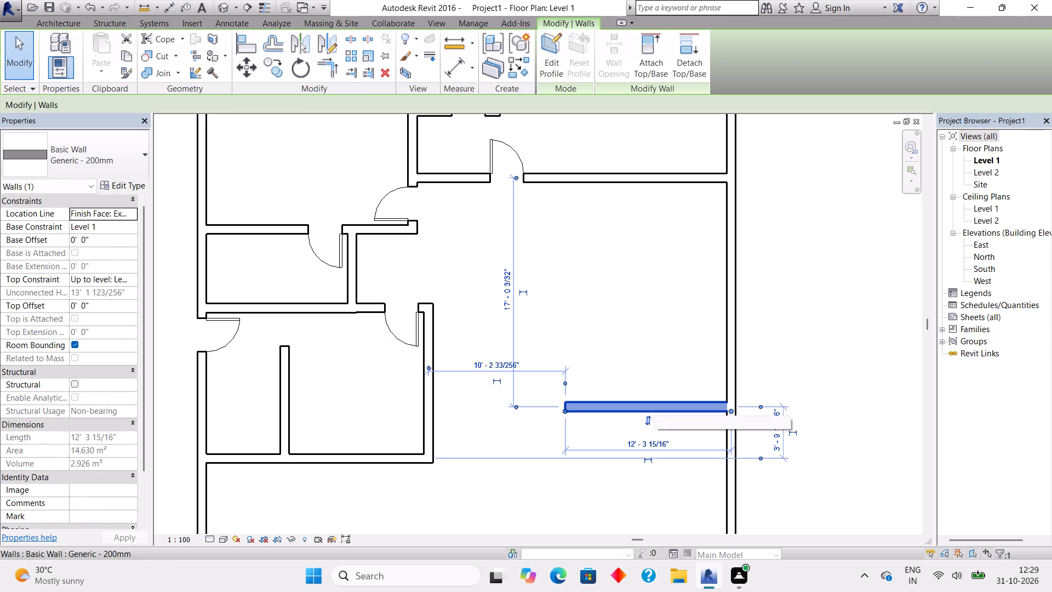
key("Up")
key("Up")
key("Up")
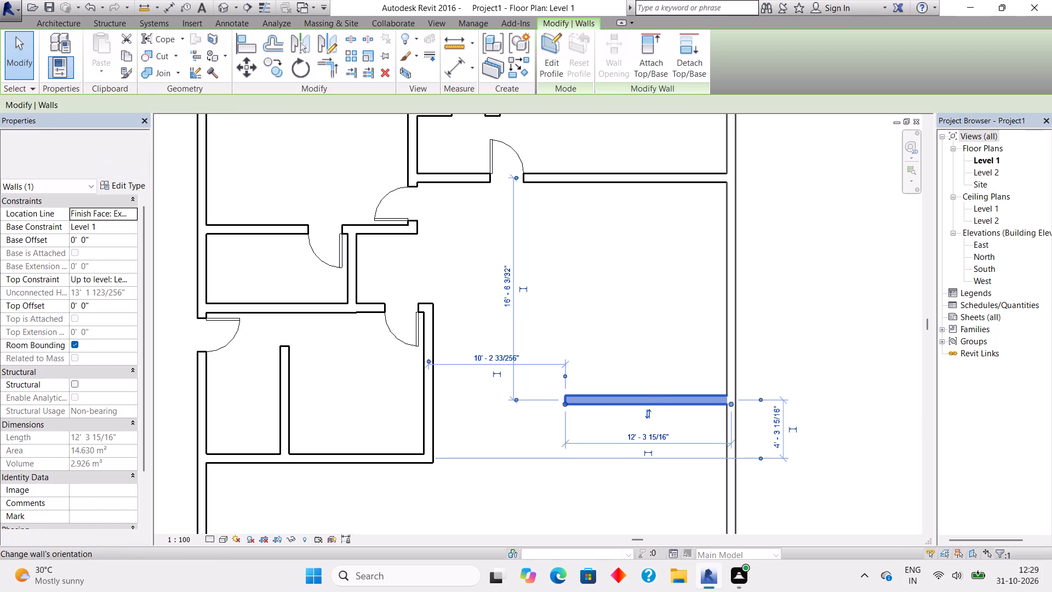
key("Up")
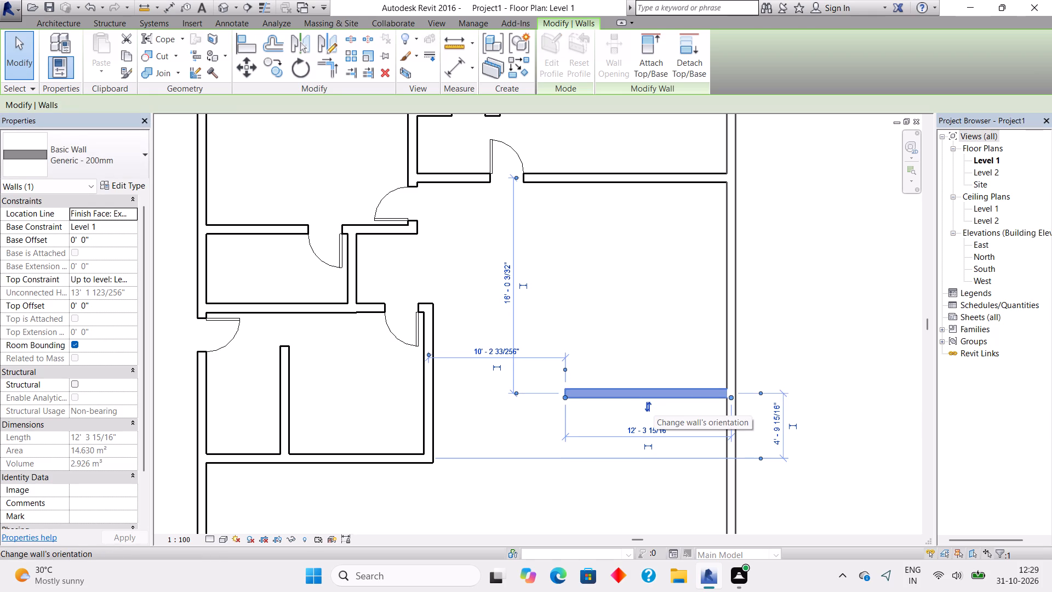
Measure the clear distance from the upper-right room's south wall to the moved horizontal wall again.
left_click(462, 72)
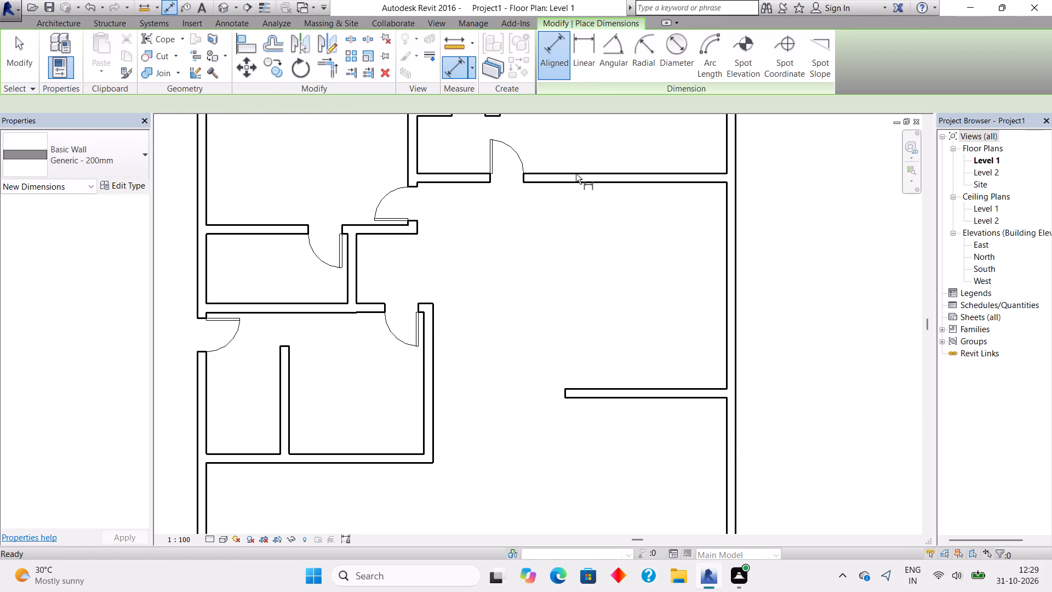
left_click(626, 186)
left_click(647, 387)
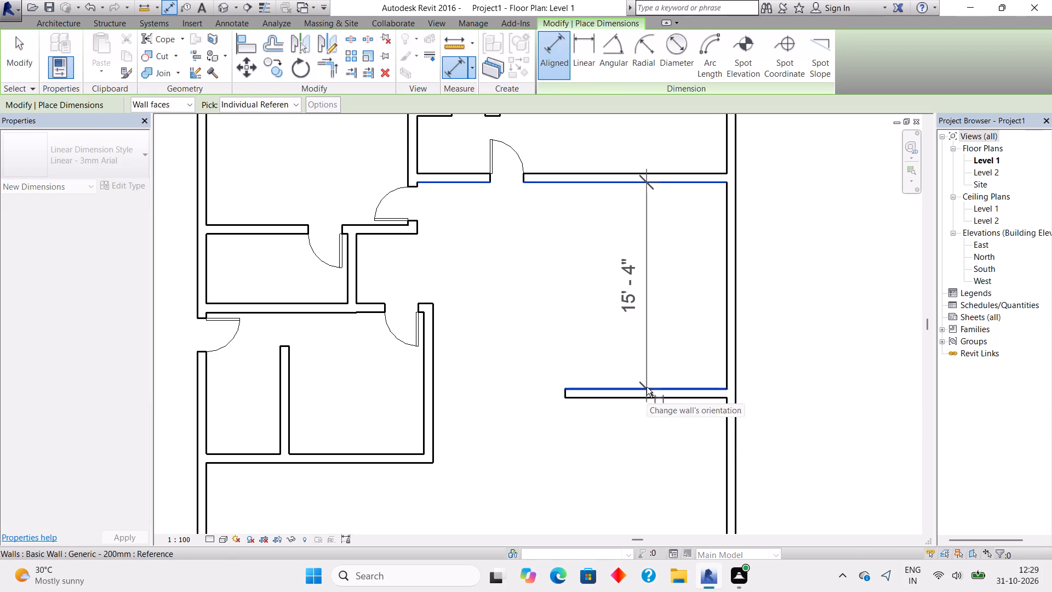
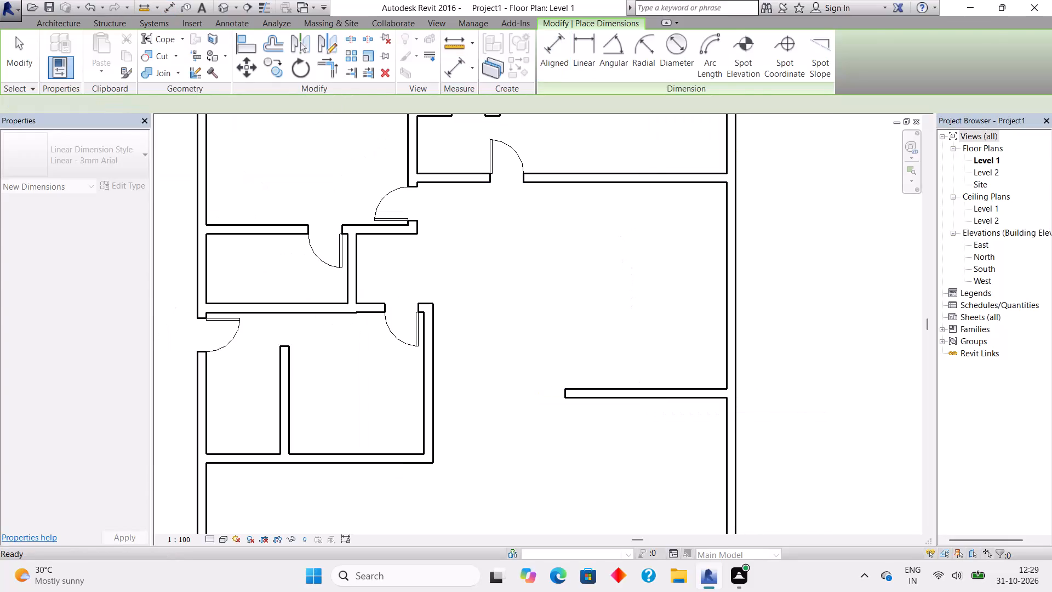
Nudge the horizontal wall off the east outer wall slightly northward.
left_click(647, 387)
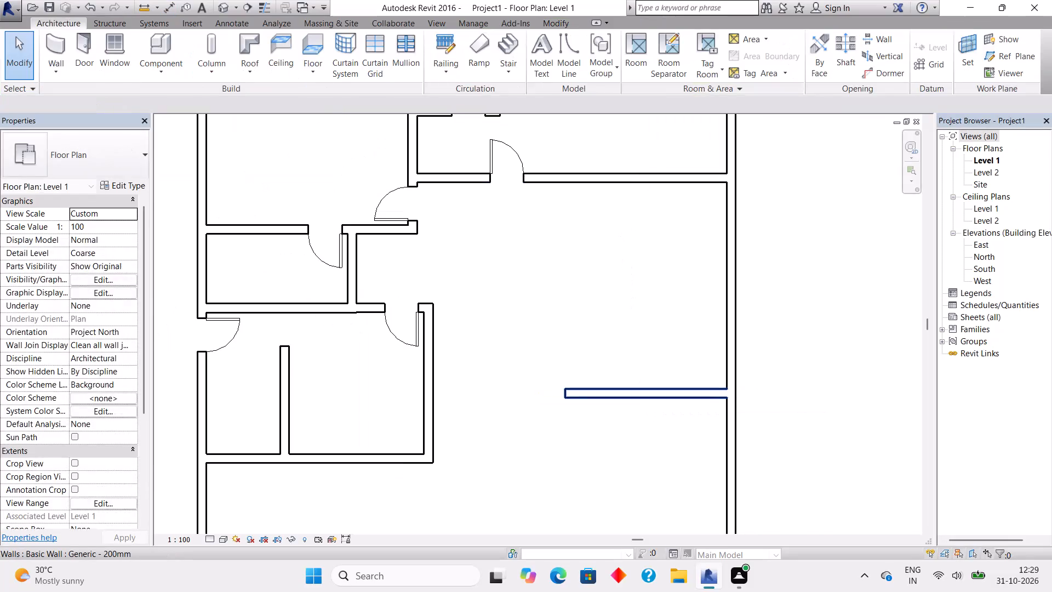
key("Up")
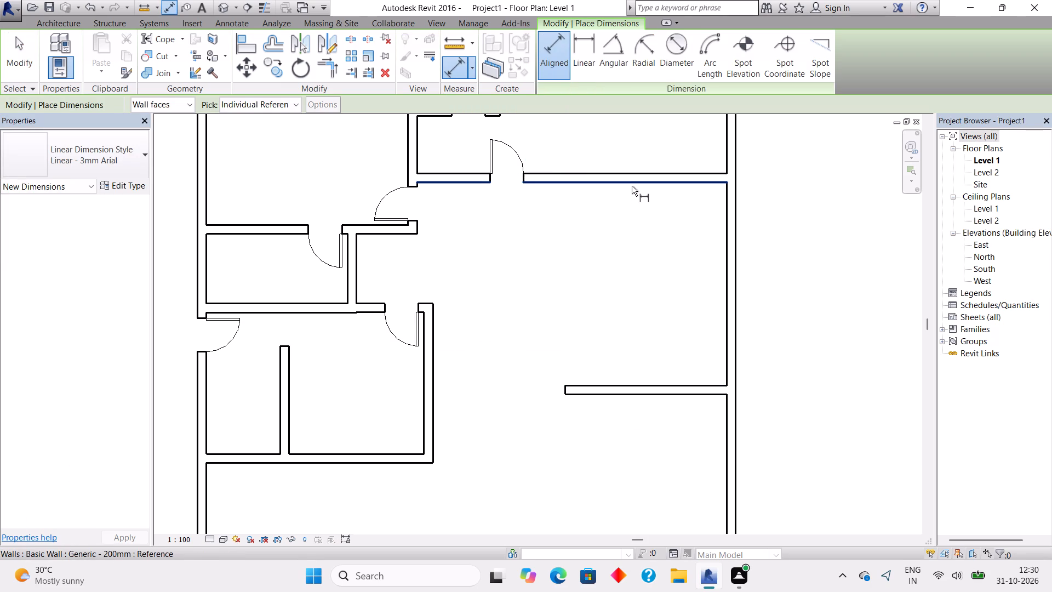
Measure the clear distance between the upper-right room's south wall and the nudged horizontal wall.
left_click(632, 181)
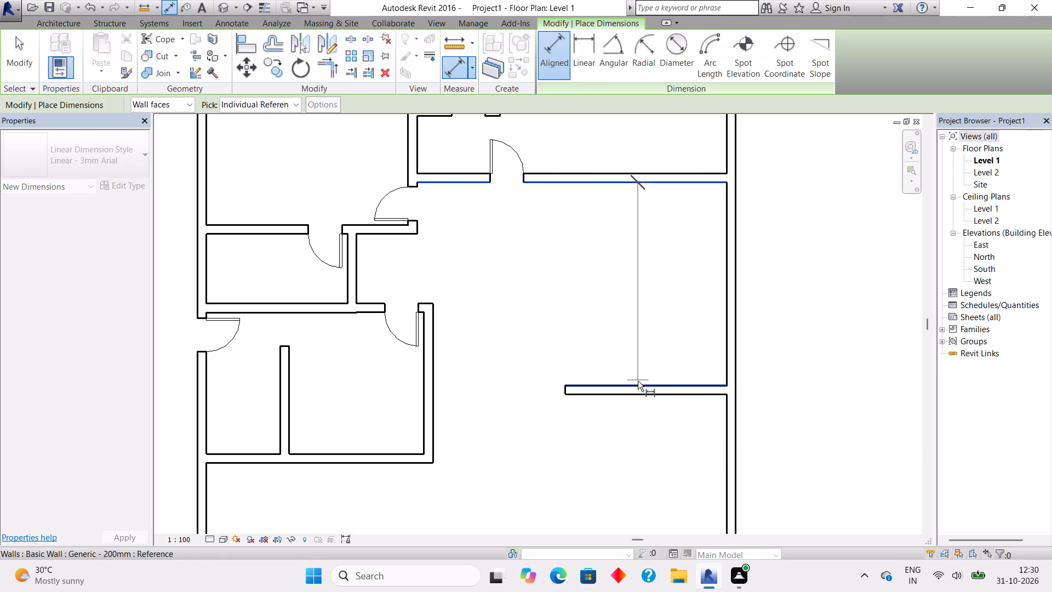
left_click(638, 386)
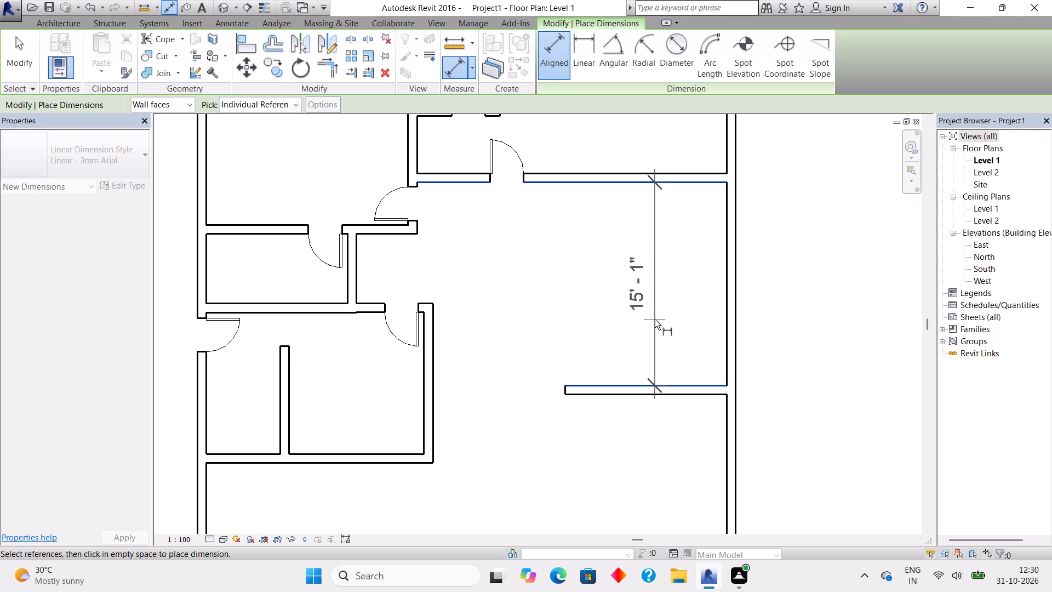
key("Escape")
scroll(655, 320, "up", 3)
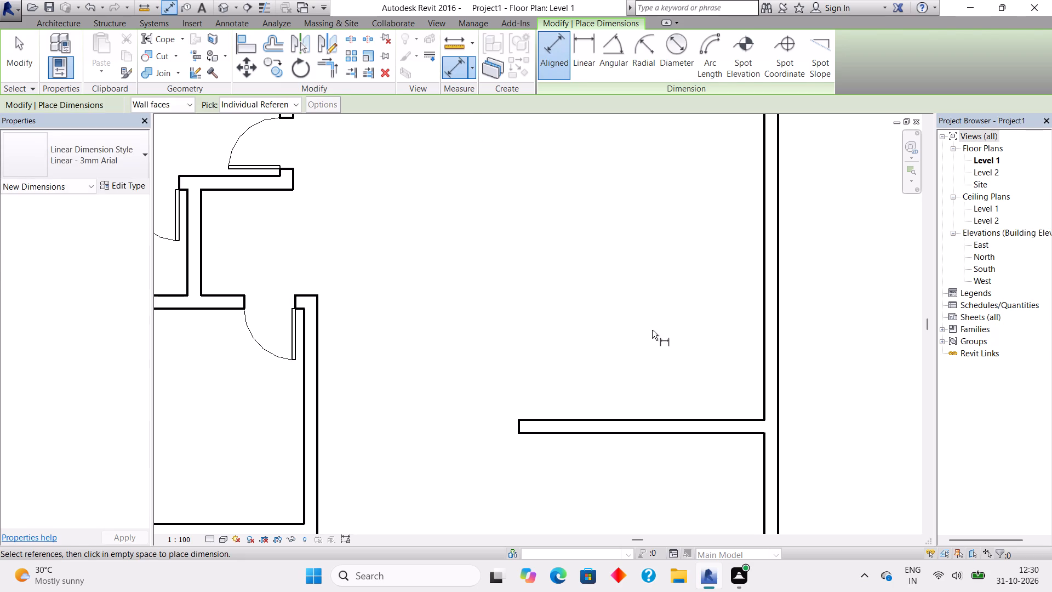
key("Escape")
key("Escape")
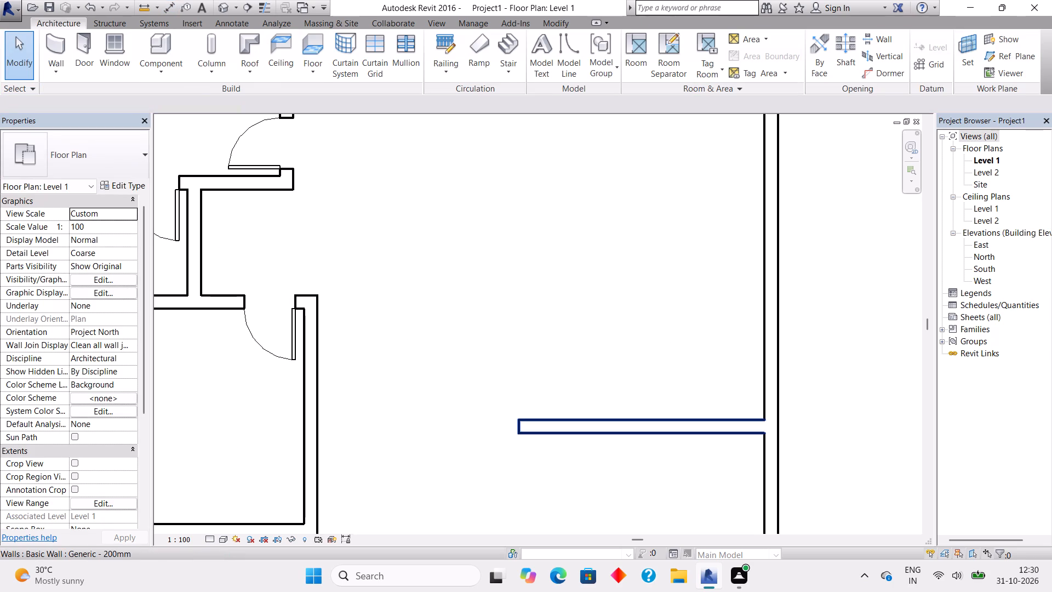
Nudge the same horizontal wall one finer increment northward, at a closer zoom.
left_click(652, 419)
scroll(652, 419, "up", 6)
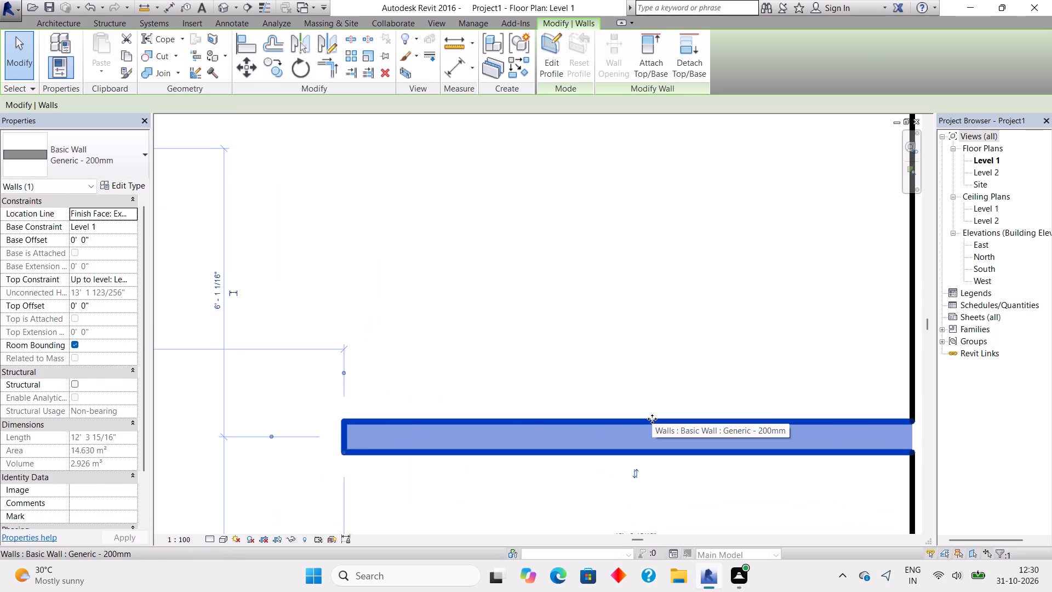
key("Up")
key("Escape")
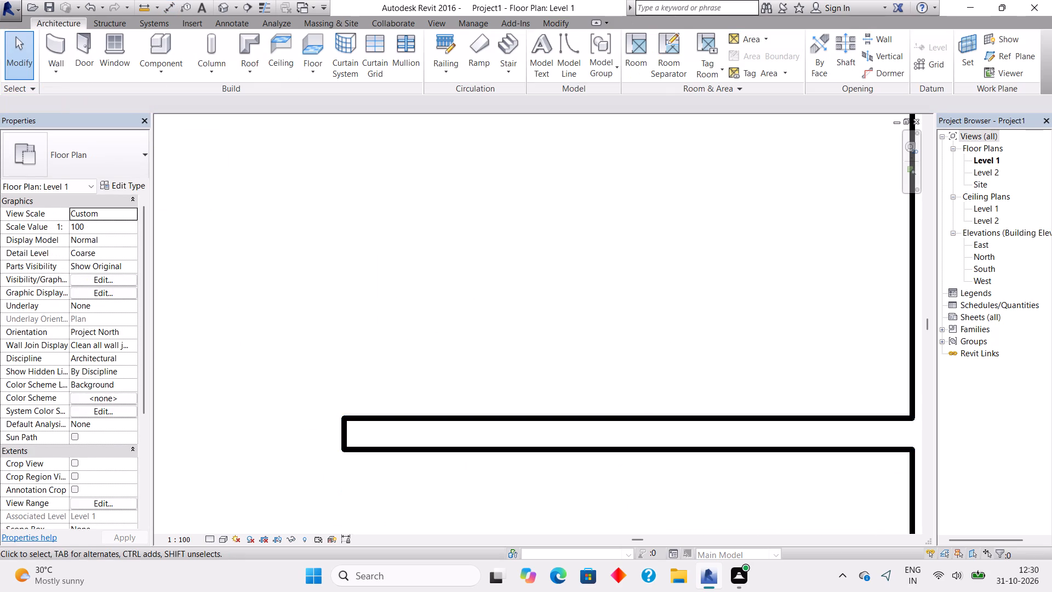
Measure the clear distance from the upper-right room's south wall to the horizontal wall again.
scroll(664, 322, "down", 7)
middle_click_drag(660, 229, 637, 312)
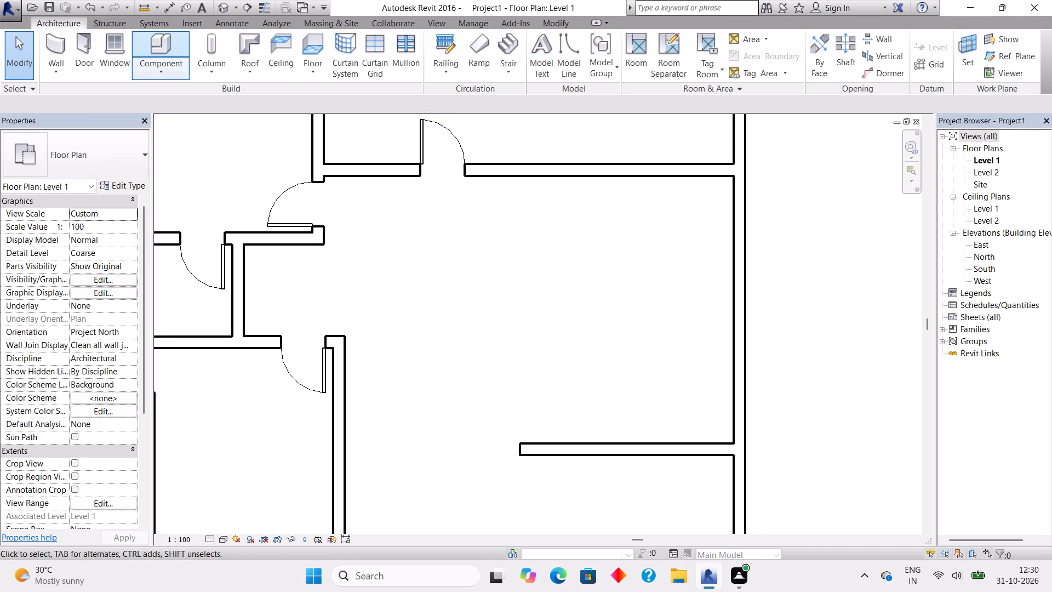
left_click(62, 49)
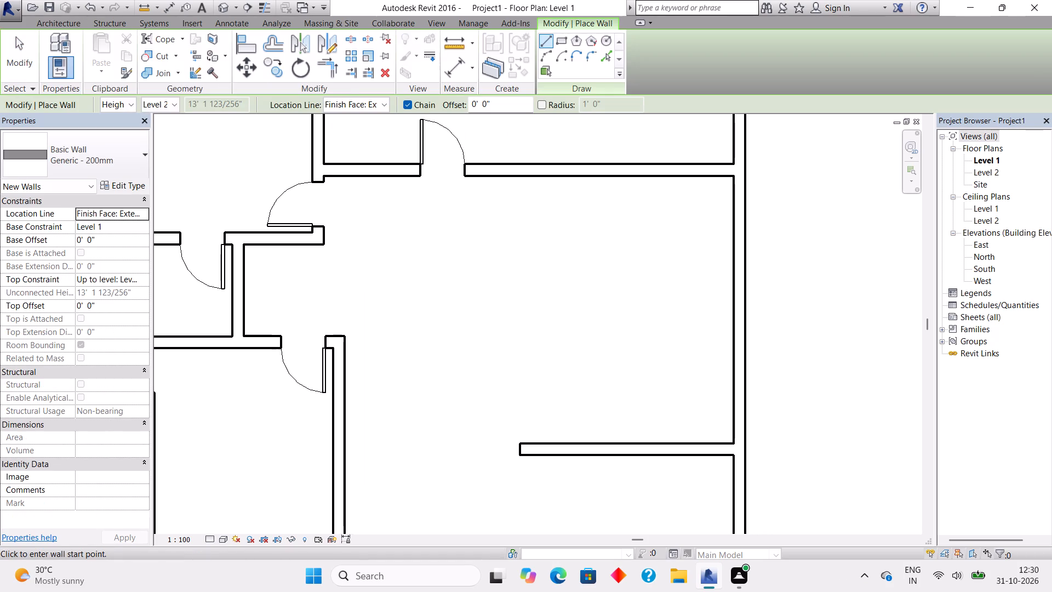
left_click(445, 75)
left_click(583, 176)
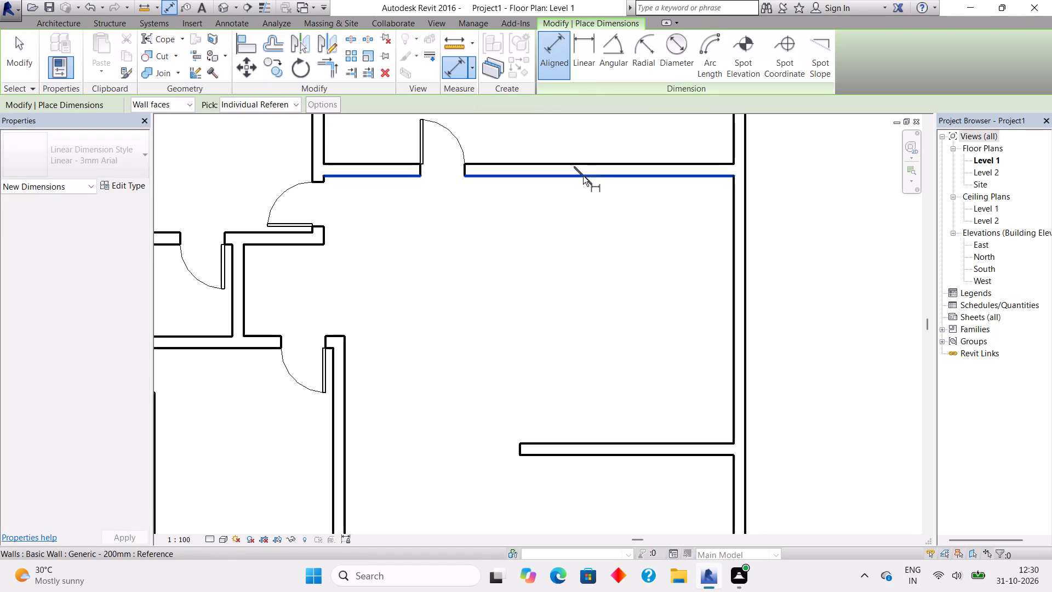
left_click(604, 442)
key("Escape")
key("Escape")
Measure the clear distance between the horizontal wall's south face and the south outer wall's inner face.
scroll(608, 377, "down", 2)
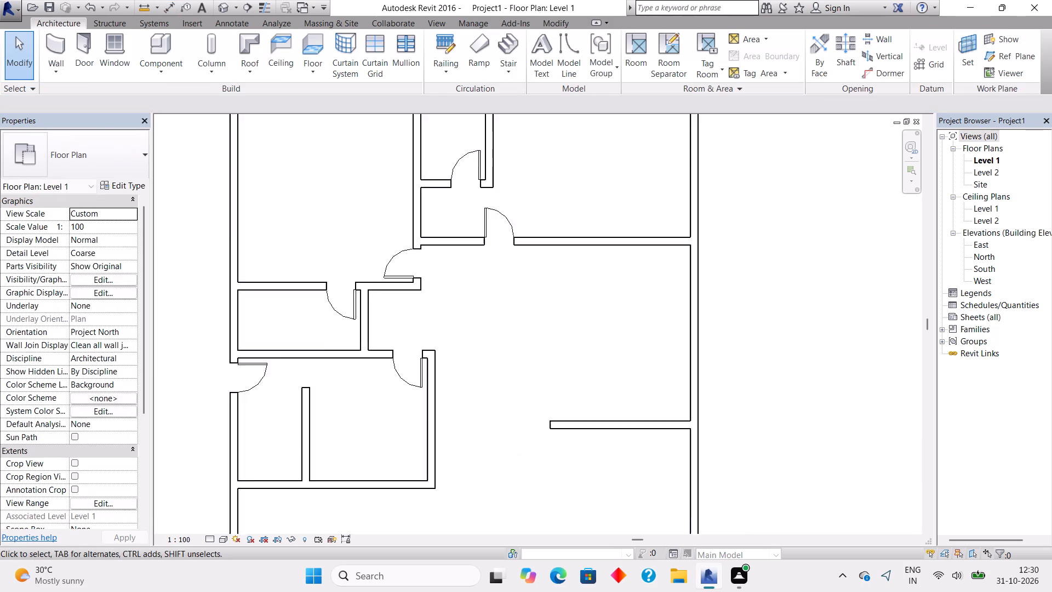
scroll(608, 377, "down", 5)
middle_click_drag(608, 377, 598, 327)
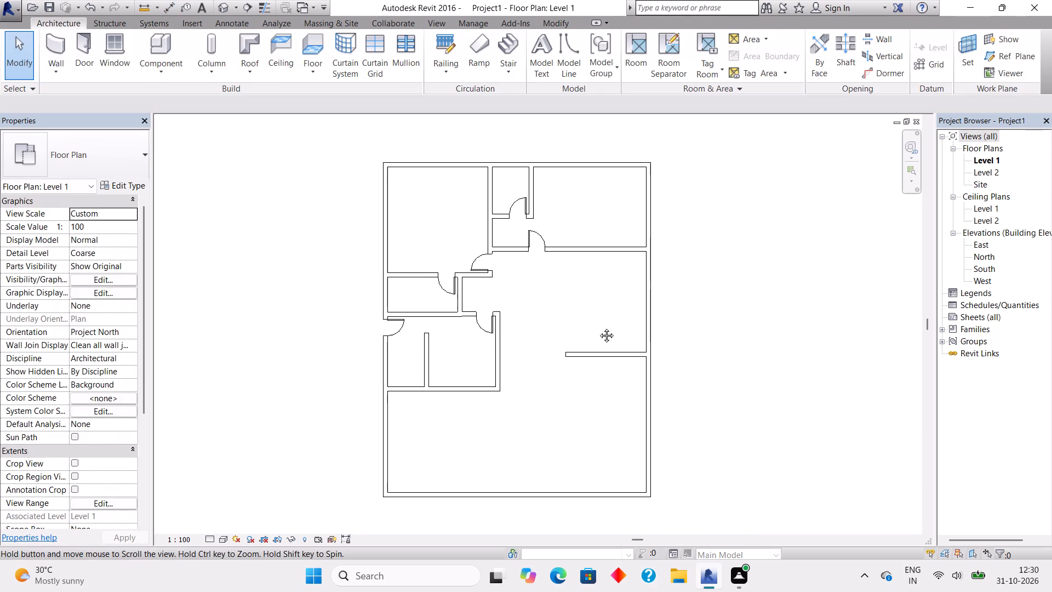
middle_click_drag(598, 327, 597, 307)
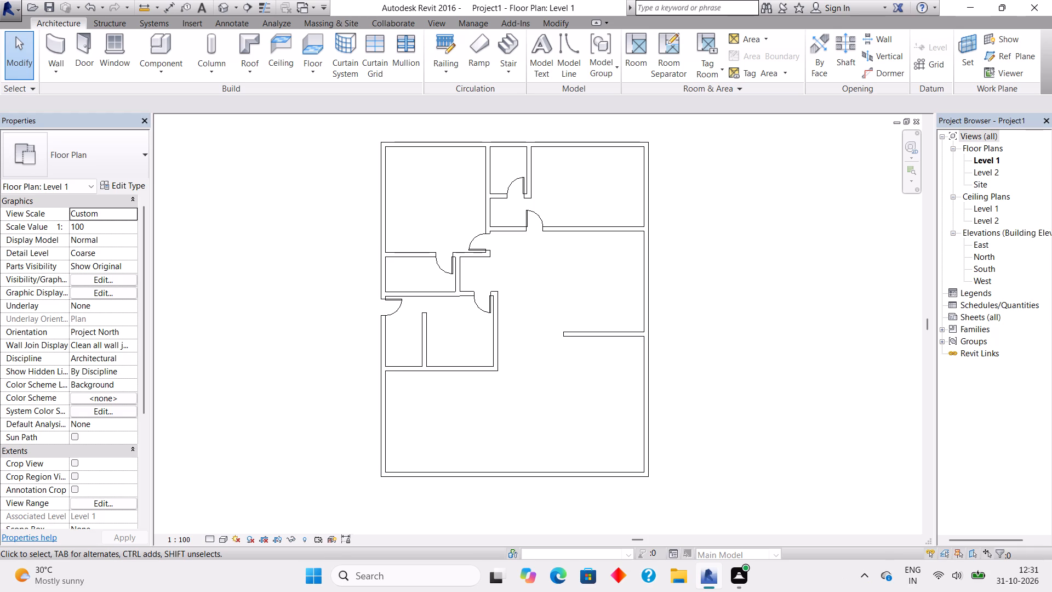
middle_click_drag(579, 395, 597, 315)
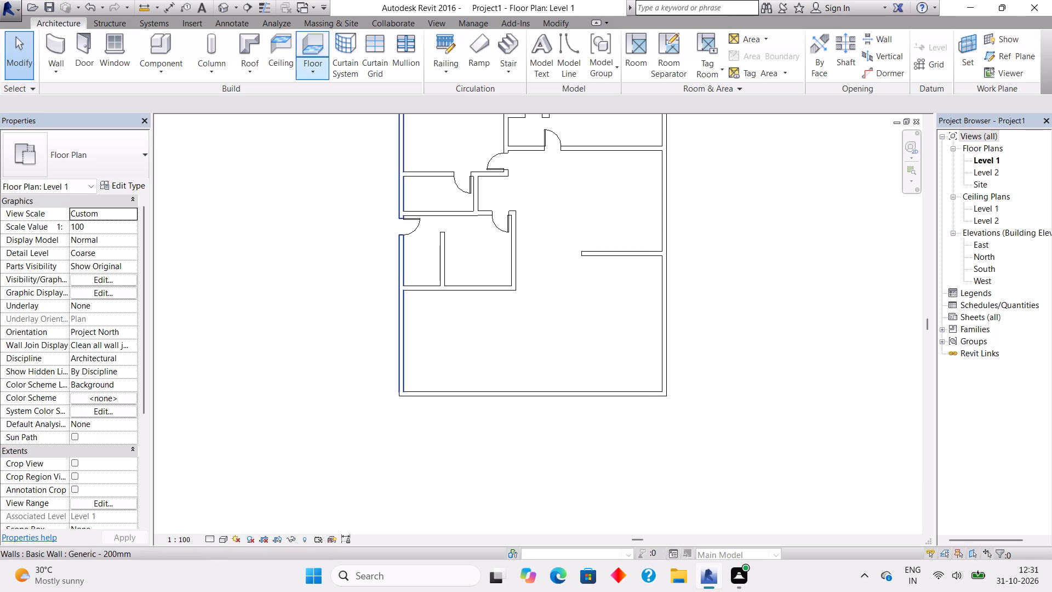
left_click(65, 42)
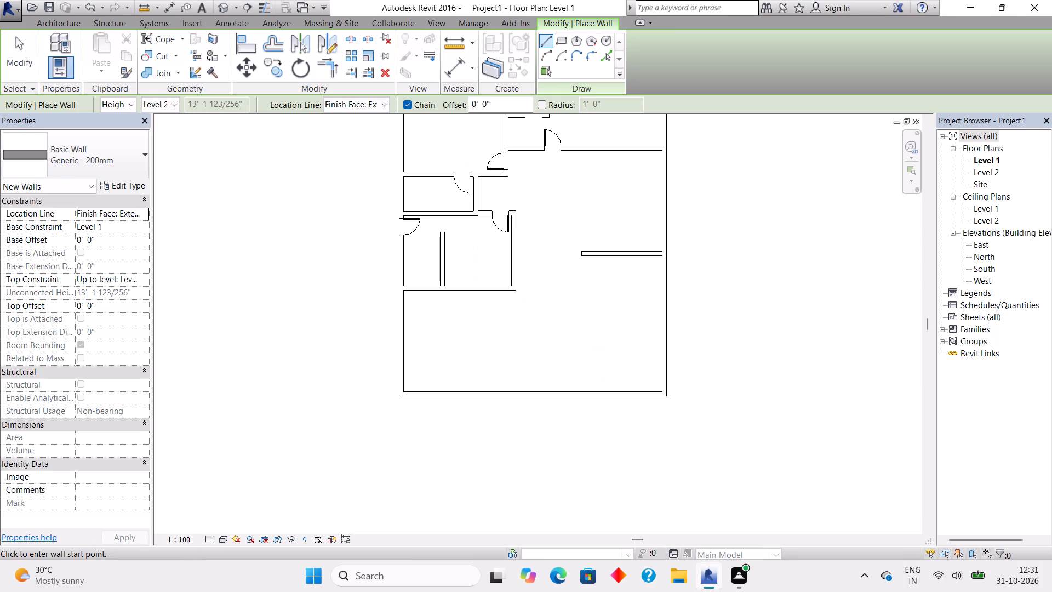
left_click(456, 71)
left_click(620, 259)
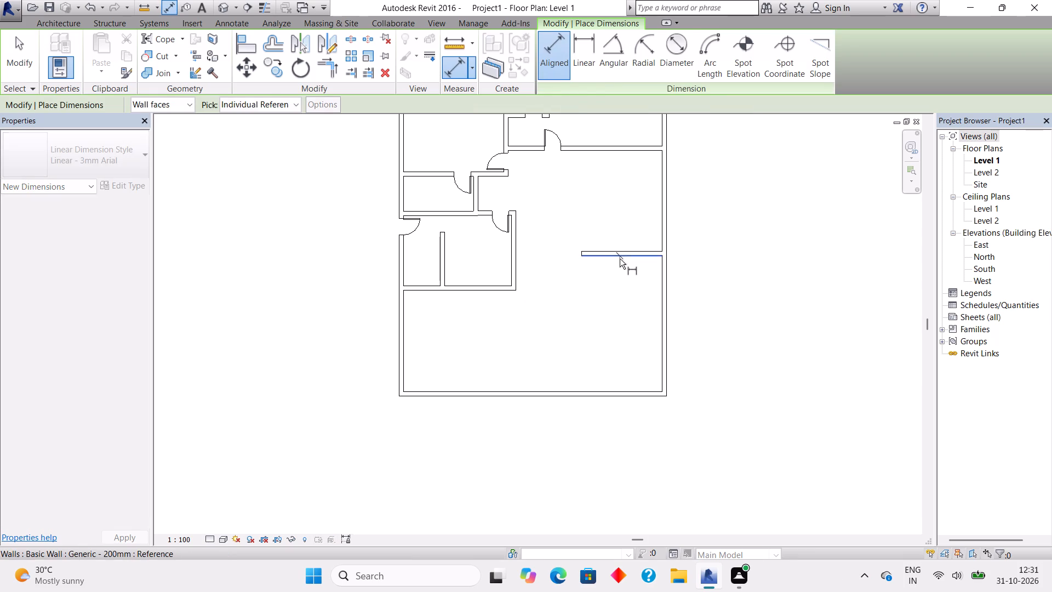
left_click(604, 390)
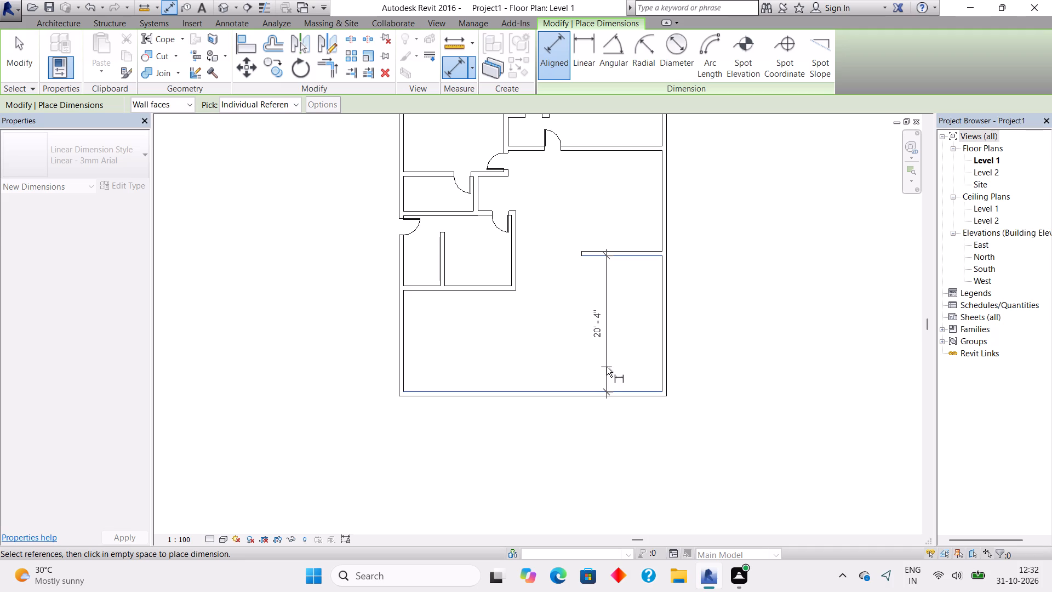
key("Escape")
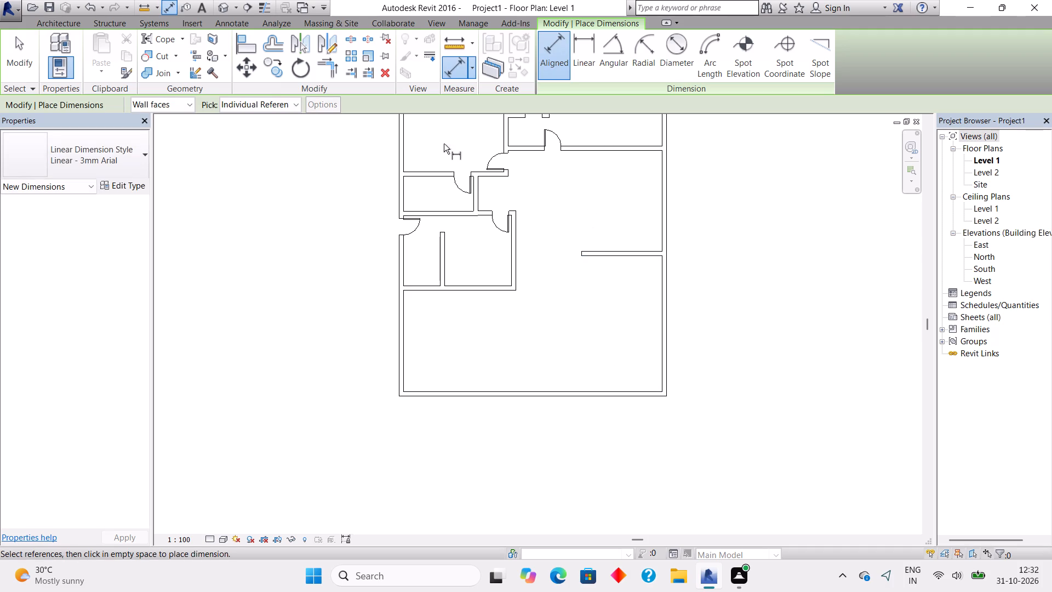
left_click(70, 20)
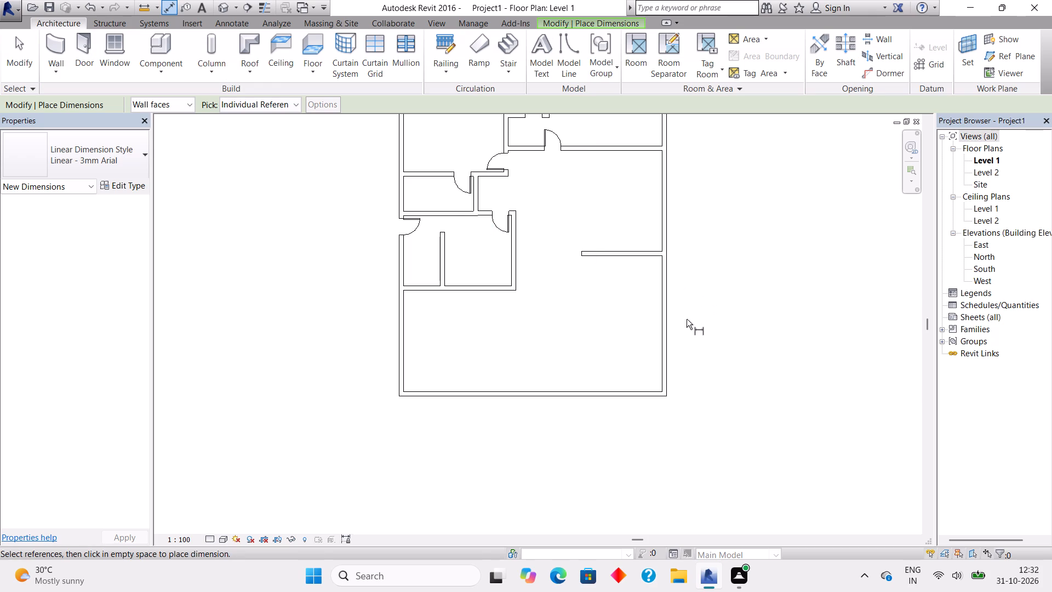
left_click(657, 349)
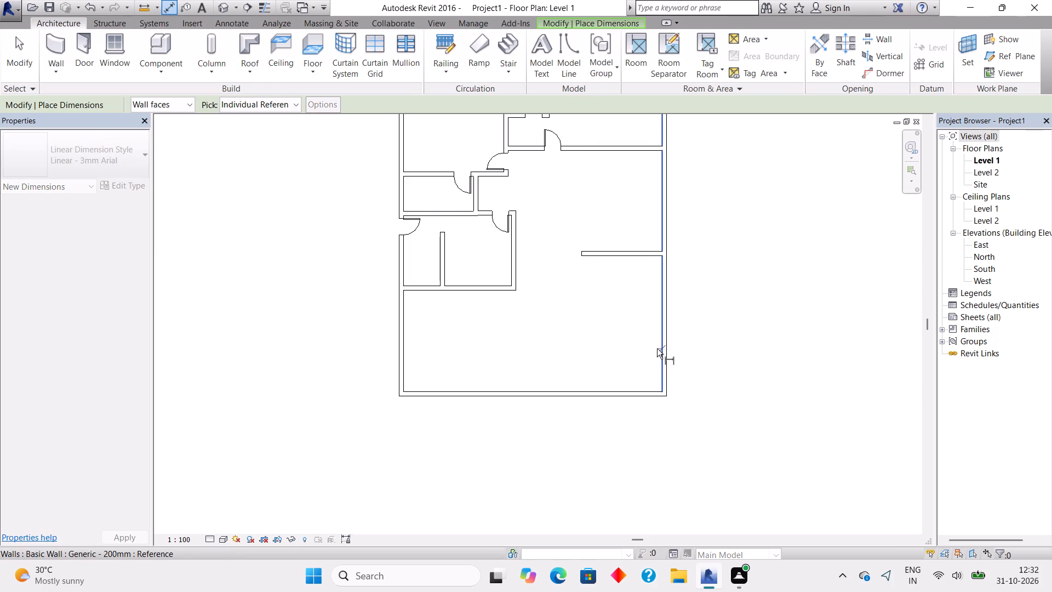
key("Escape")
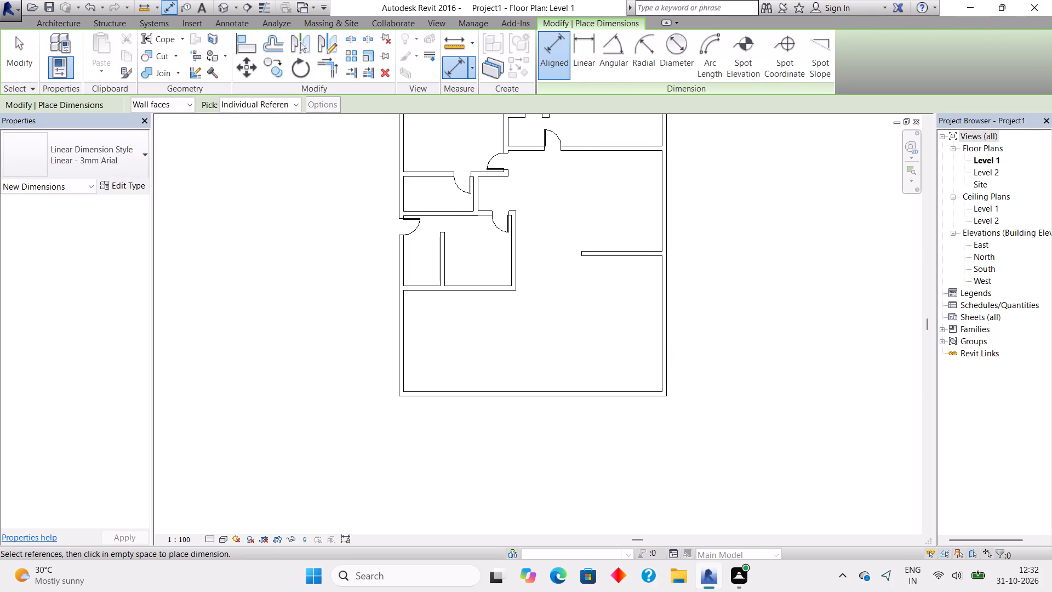
Start a Generic - 200mm wall westward from the east outer wall's inner face, about 6'-6" north of the south outer wall.
left_click(62, 19)
left_click(61, 41)
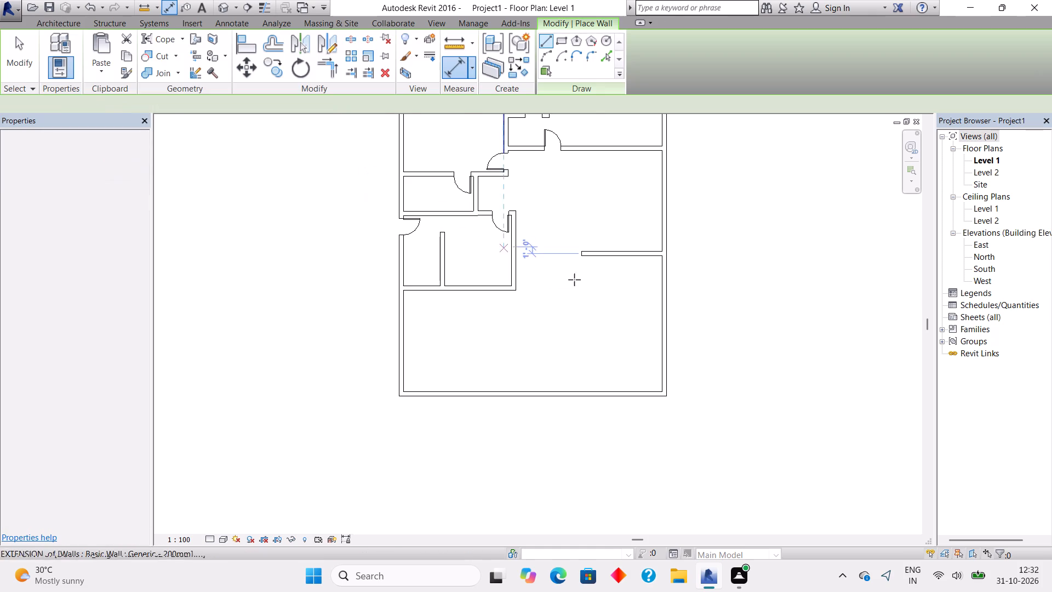
left_click(658, 349)
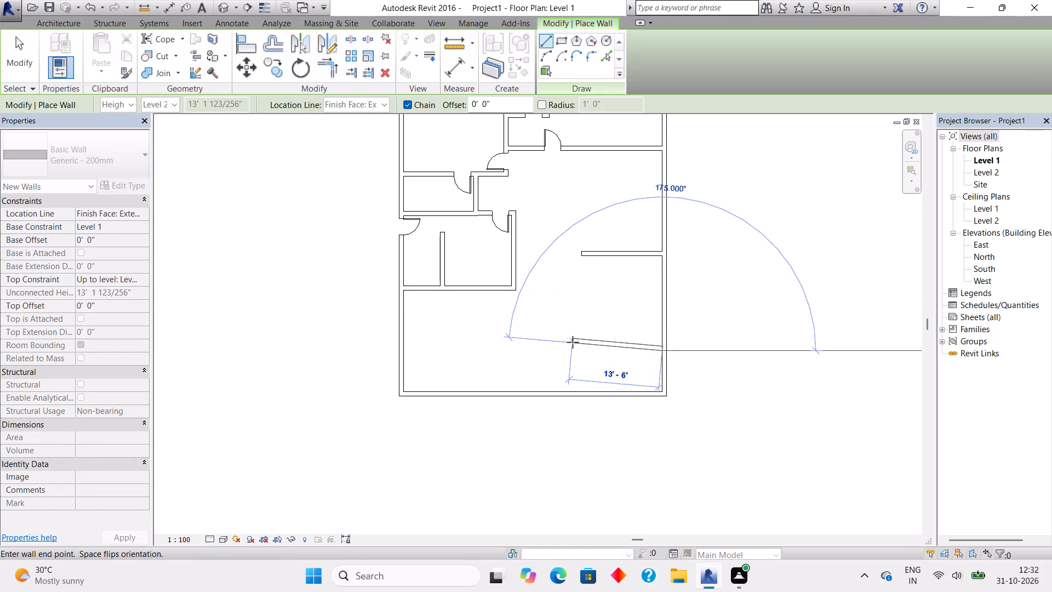
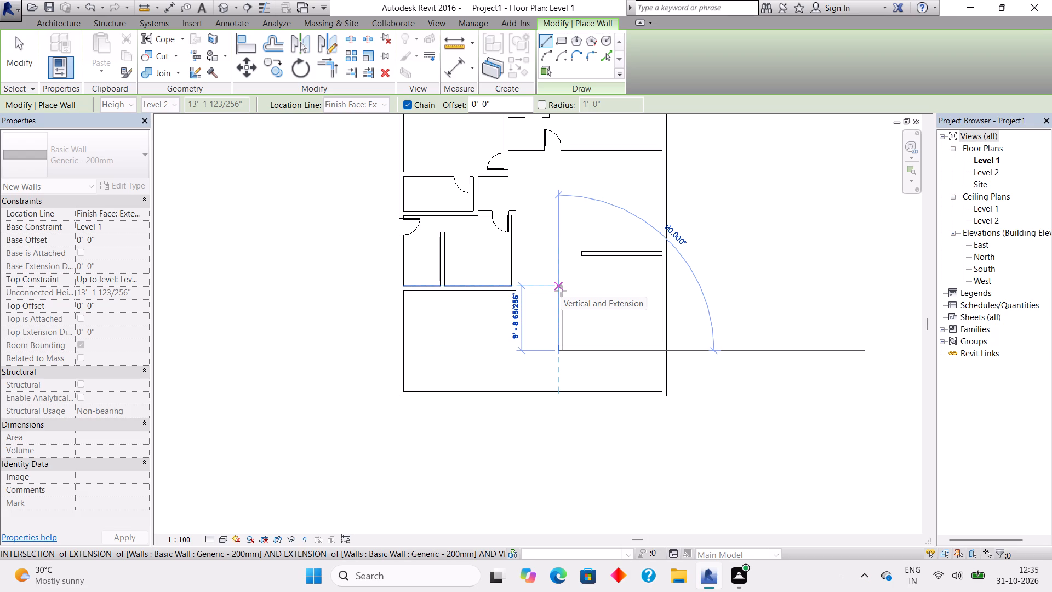
Continue the wall chain north about 9'-8" to line up with the small rooms' south wall, and west about 6'-4" to join its corner.
scroll(561, 291, "up", 10)
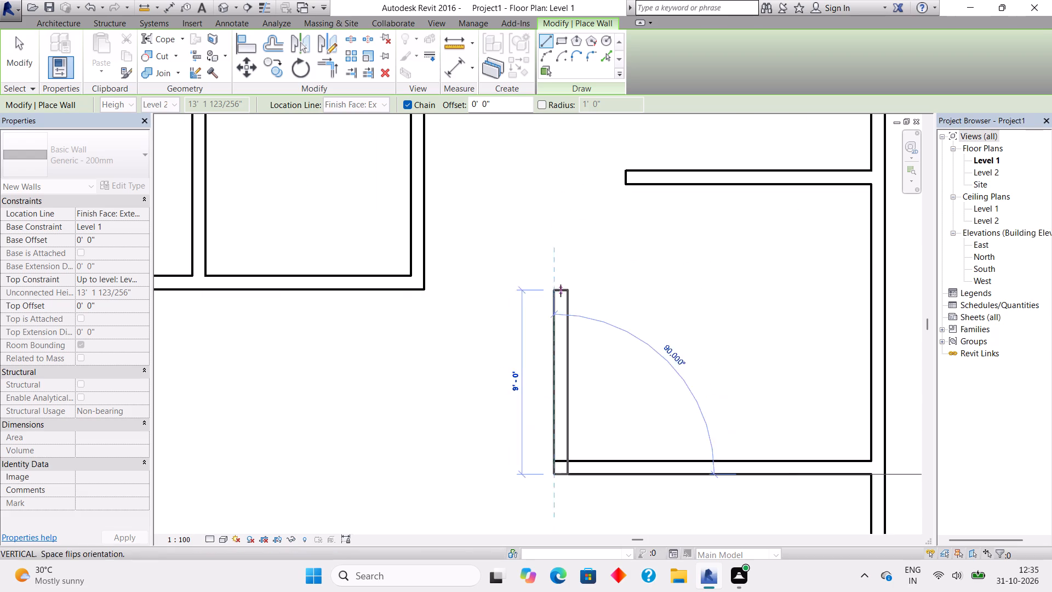
scroll(561, 291, "up", 3)
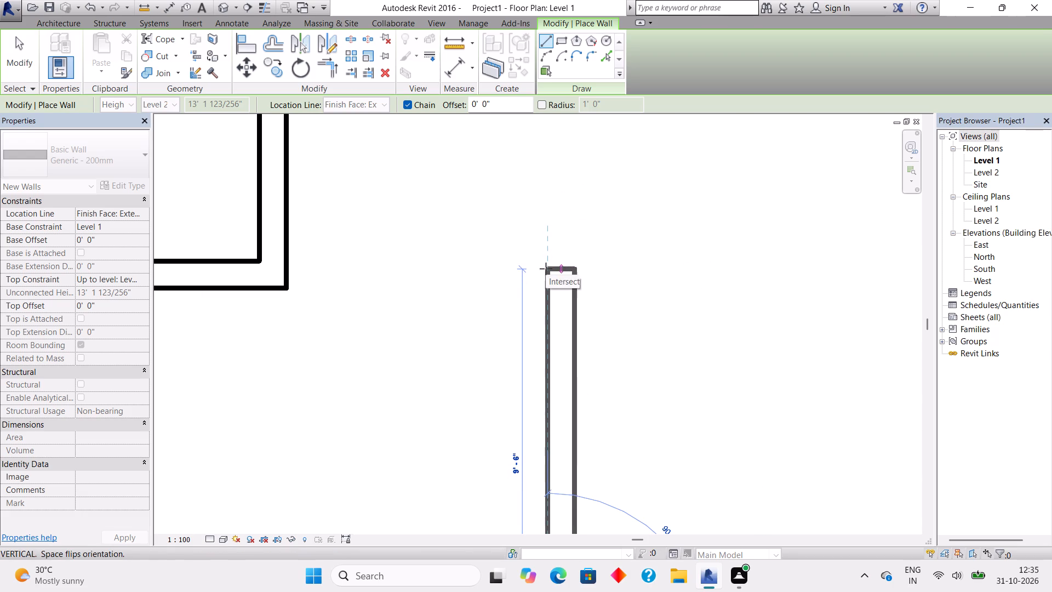
left_click(550, 260)
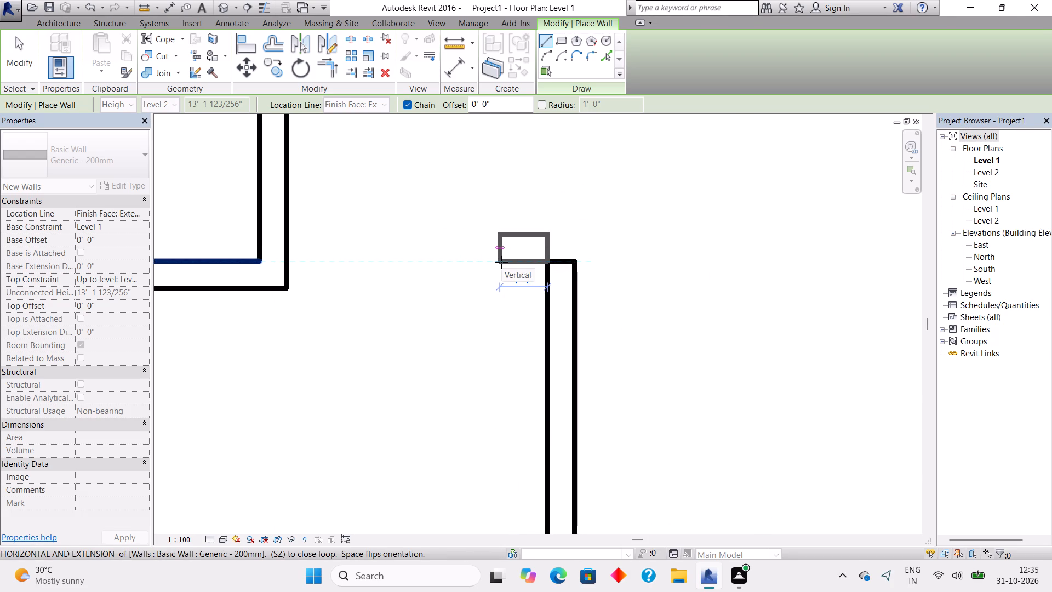
key("space")
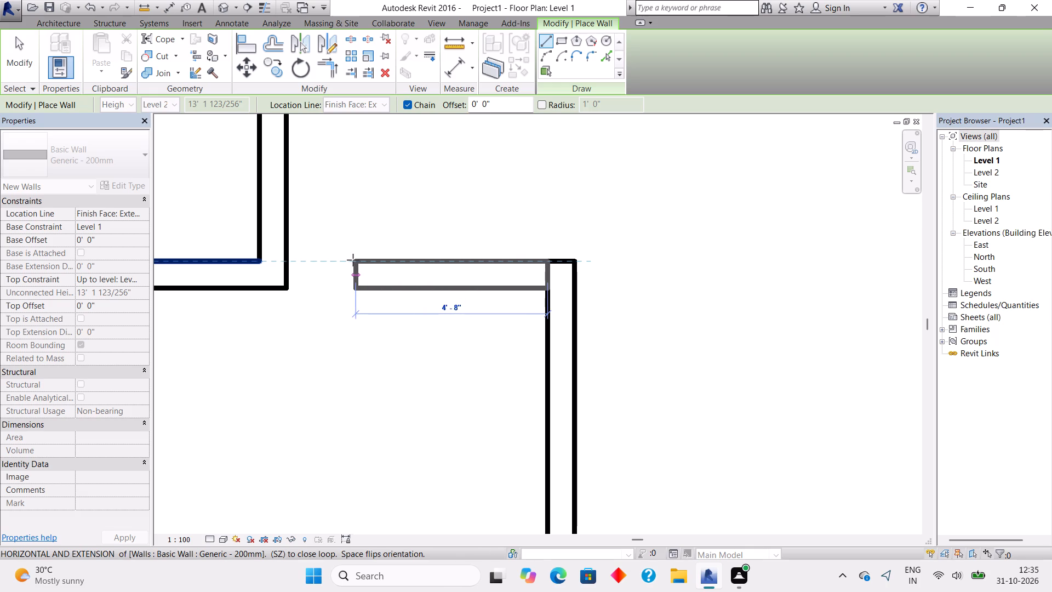
left_click(289, 268)
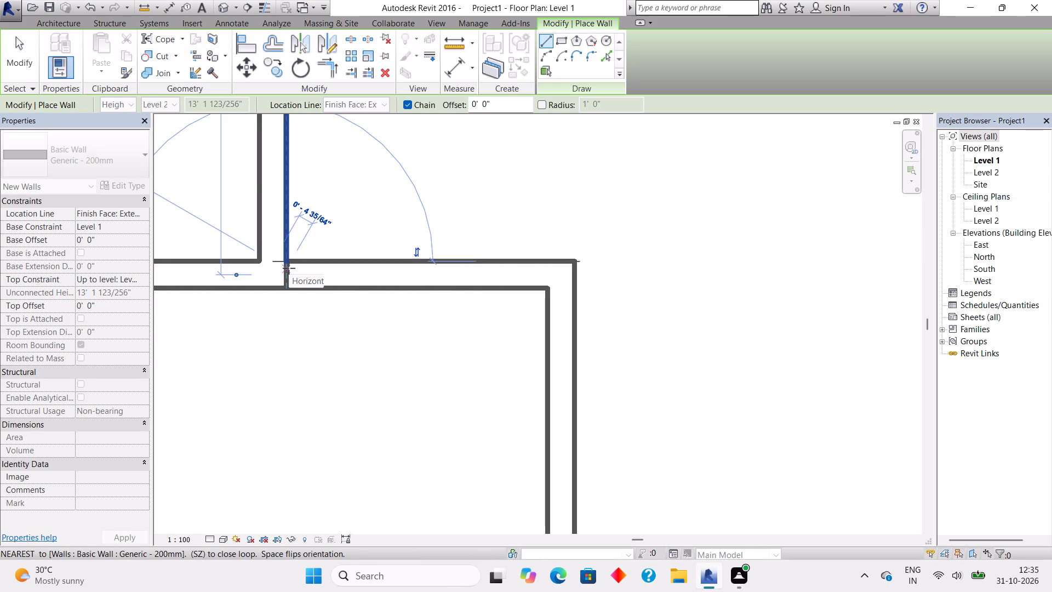
key("Escape")
scroll(418, 240, "down", 7)
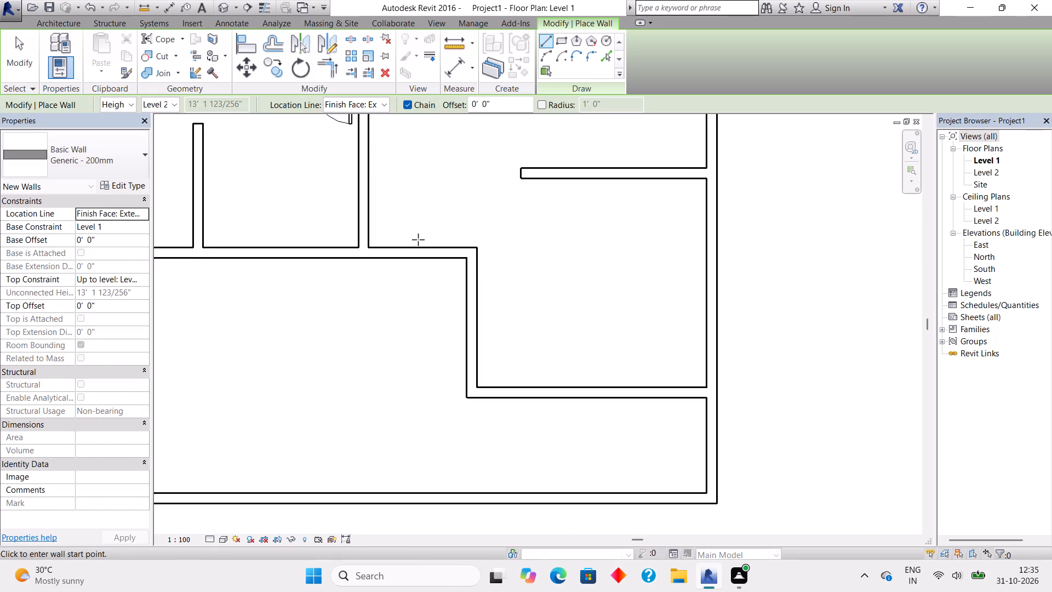
scroll(418, 240, "down", 2)
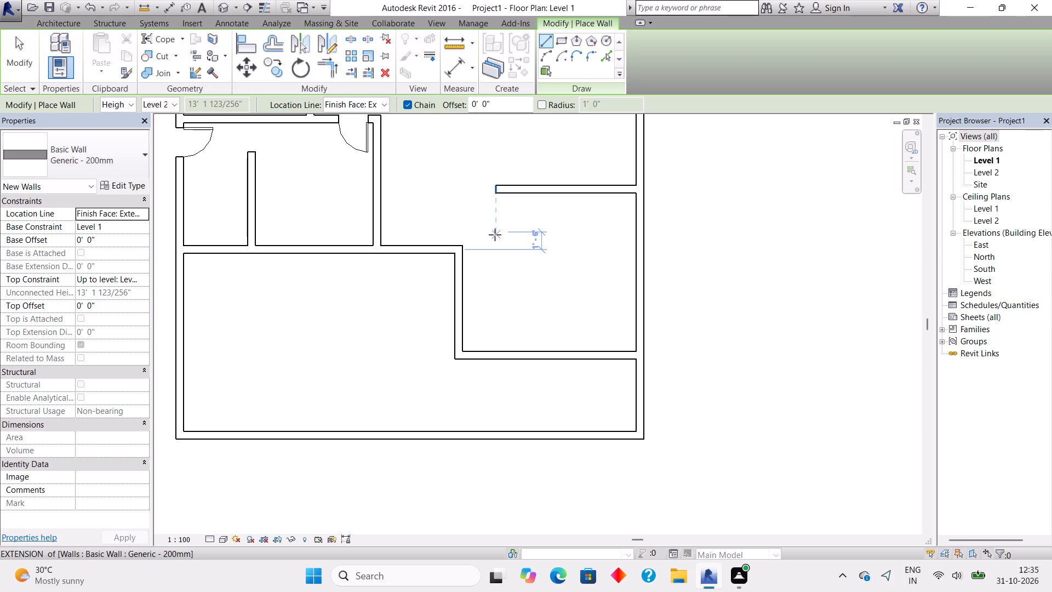
scroll(495, 235, "up", 3)
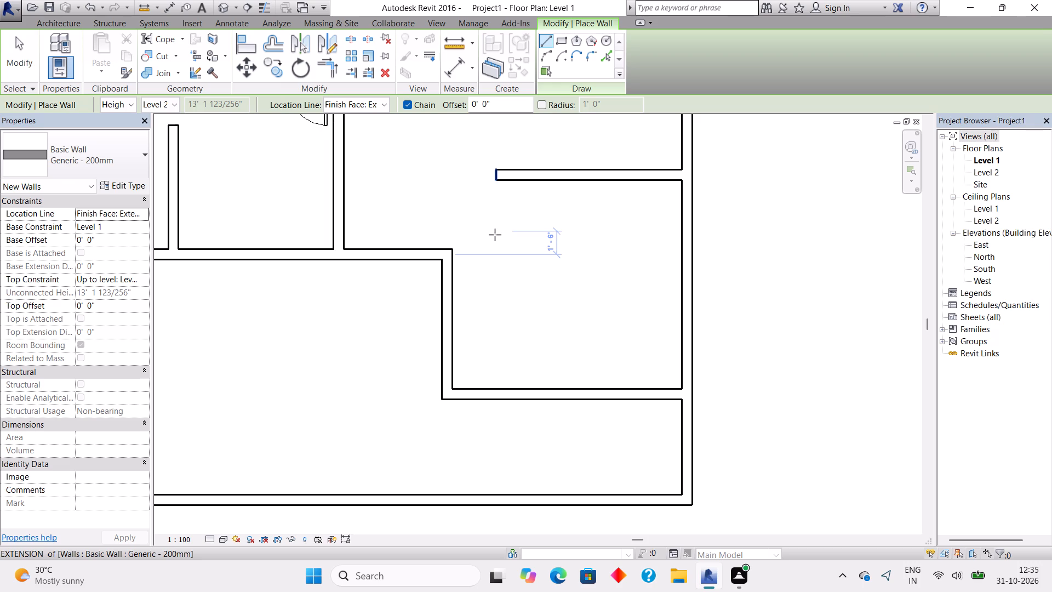
scroll(495, 235, "down", 1)
key("Escape")
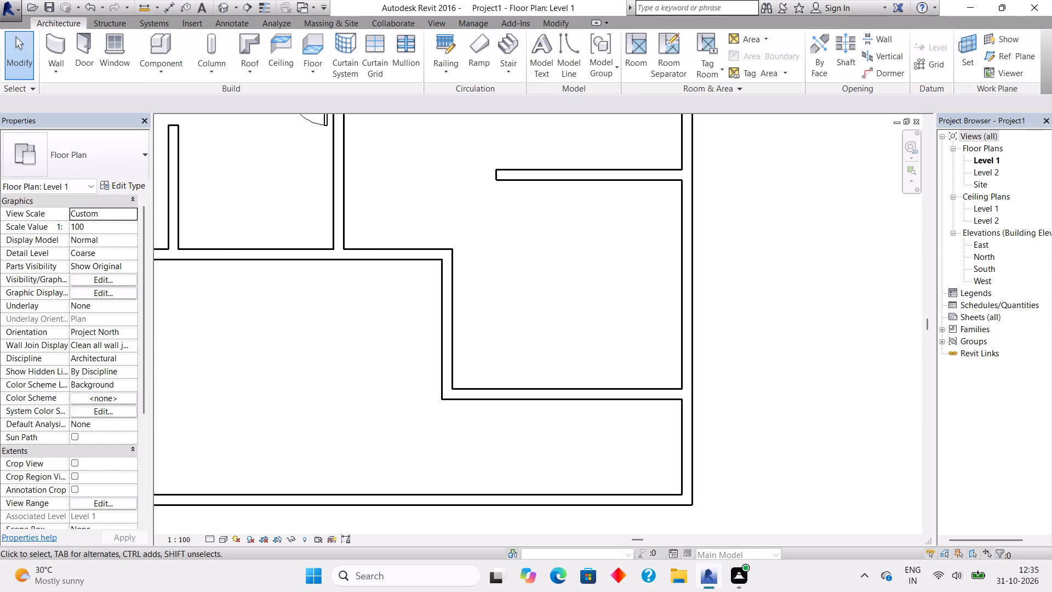
Place an M_Single-Flush 0762 x 2032mm door in the new short horizontal wall, centred 1'-6" from its west end, hinged west and swinging north.
scroll(550, 253, "down", 3)
middle_click_drag(552, 251, 542, 258)
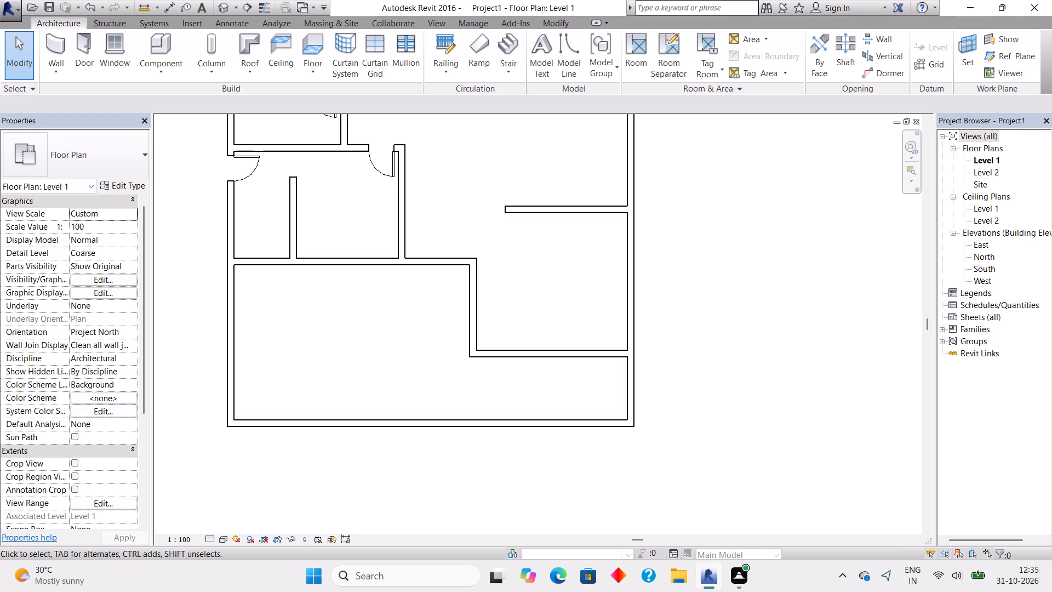
left_click(72, 41)
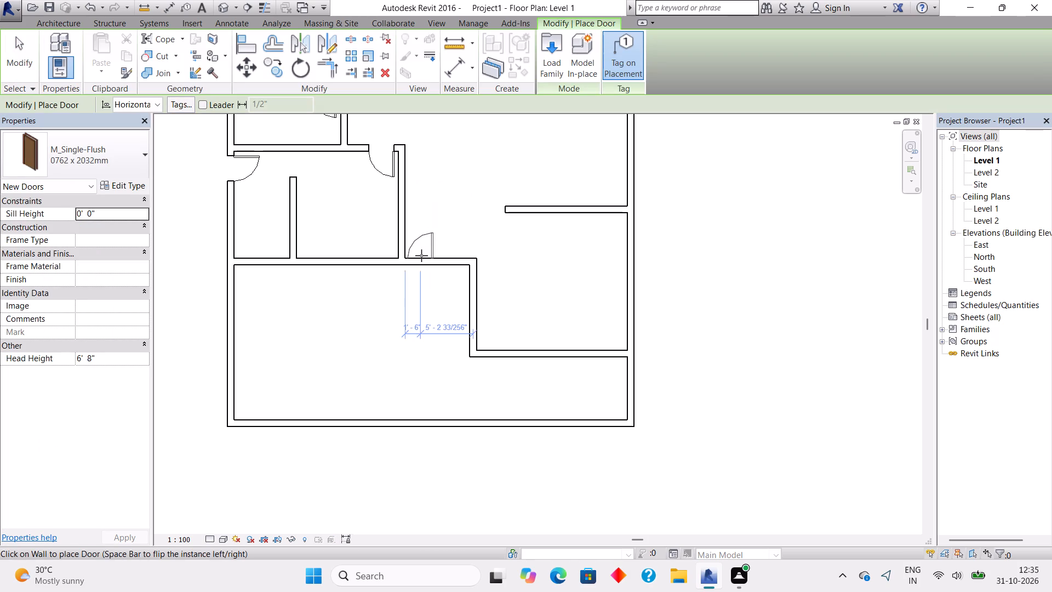
key("space")
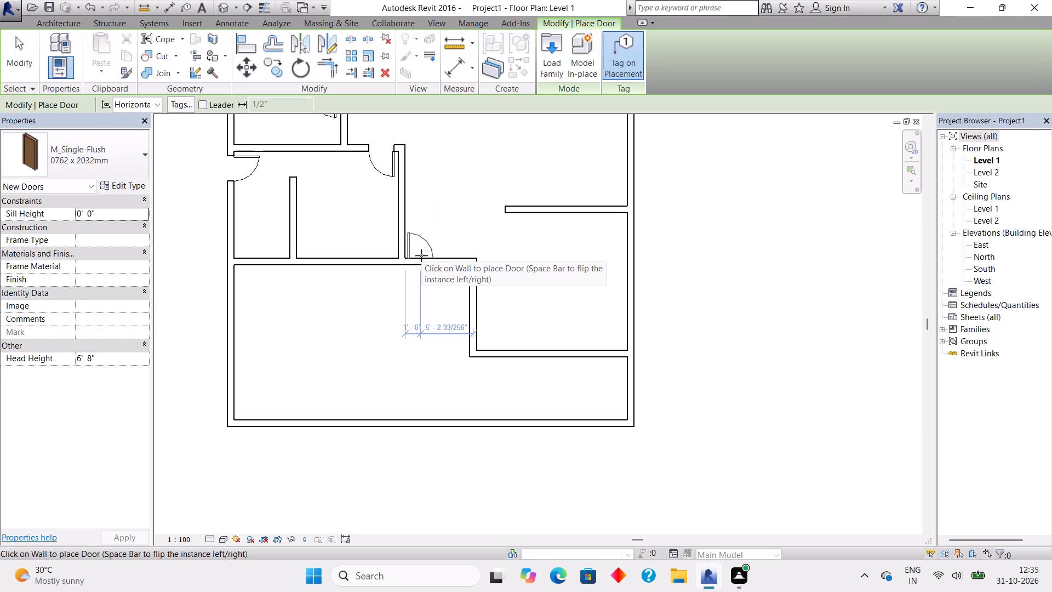
left_click(421, 255)
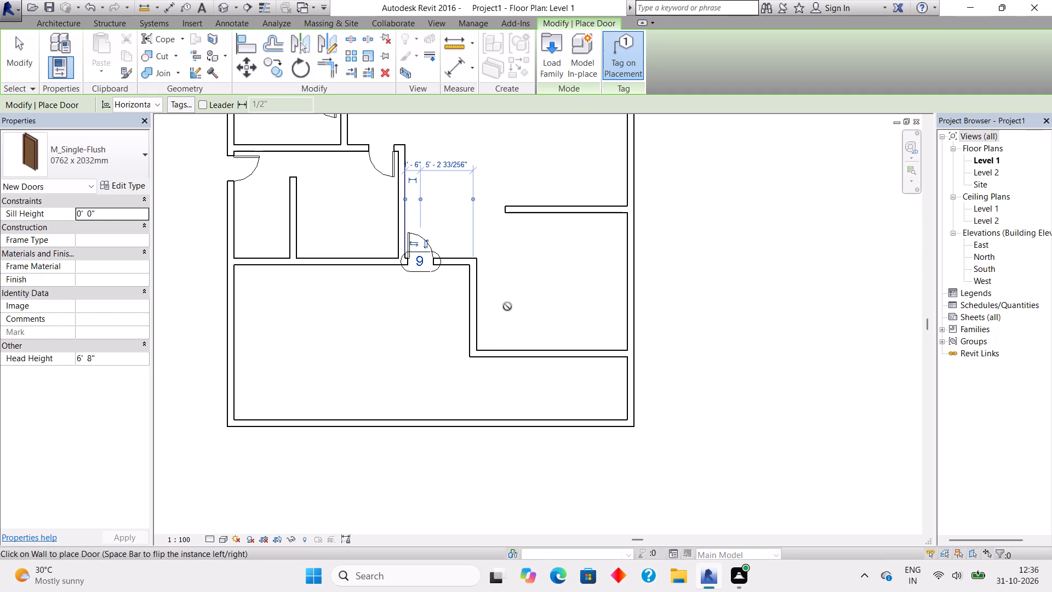
scroll(511, 304, "down", 2)
middle_click_drag(531, 273, 518, 312)
key("Escape")
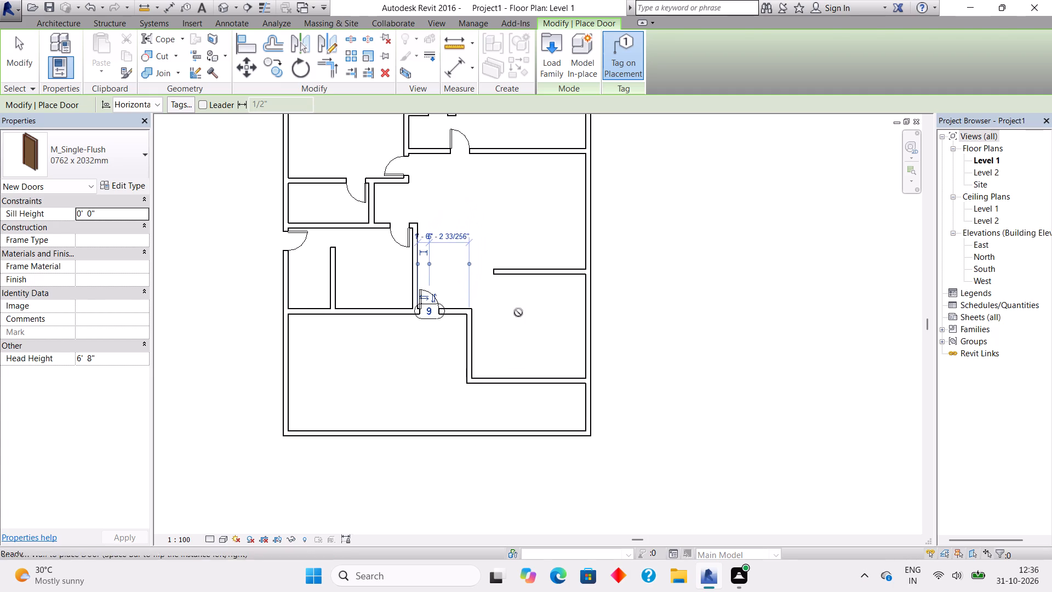
key("Escape")
Delete the tag of the newly placed door.
scroll(487, 312, "up", 7)
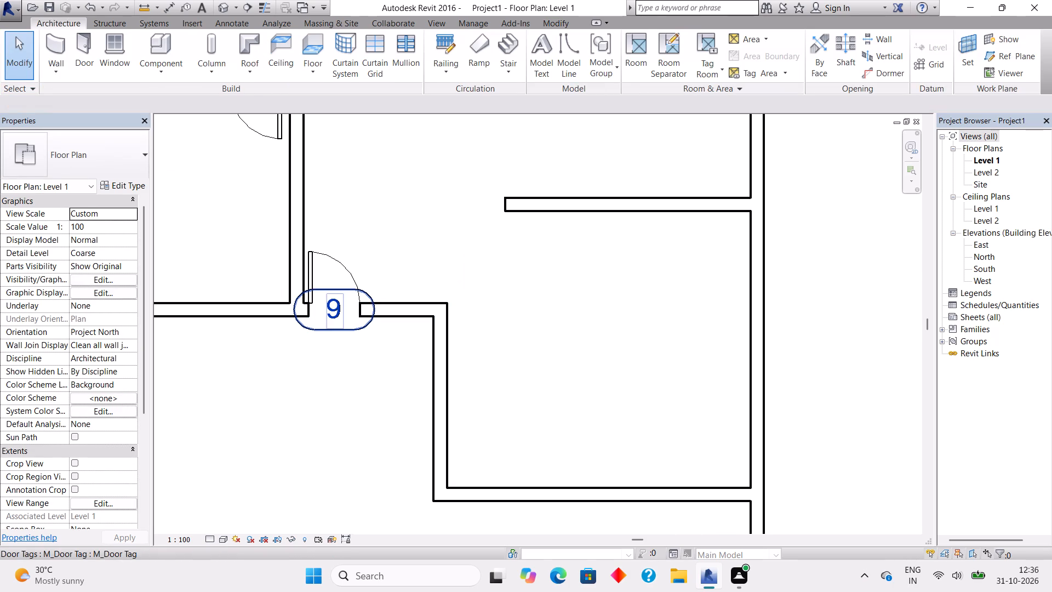
left_click(366, 325)
key("Delete")
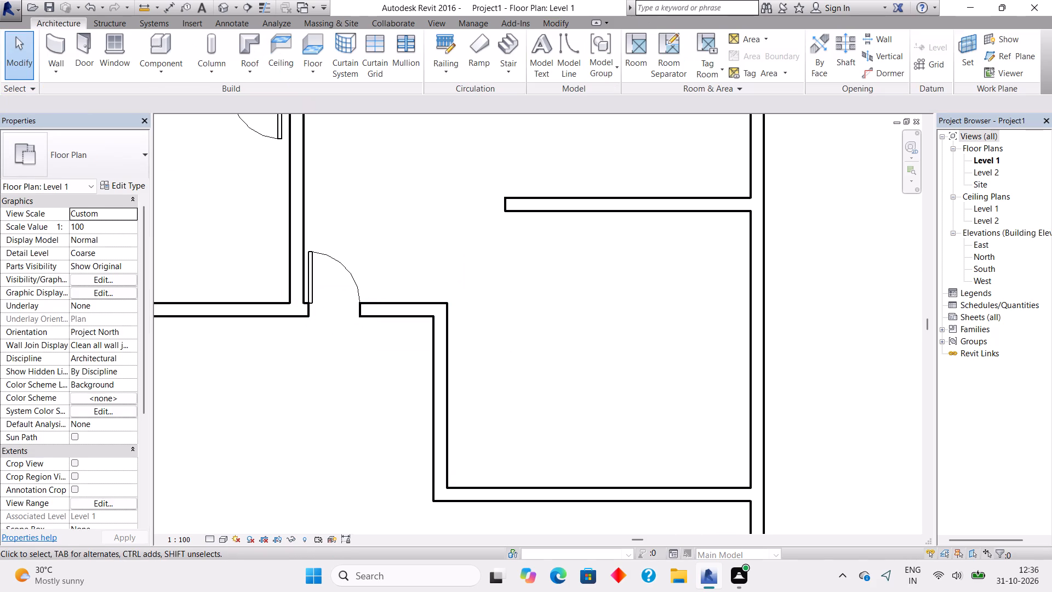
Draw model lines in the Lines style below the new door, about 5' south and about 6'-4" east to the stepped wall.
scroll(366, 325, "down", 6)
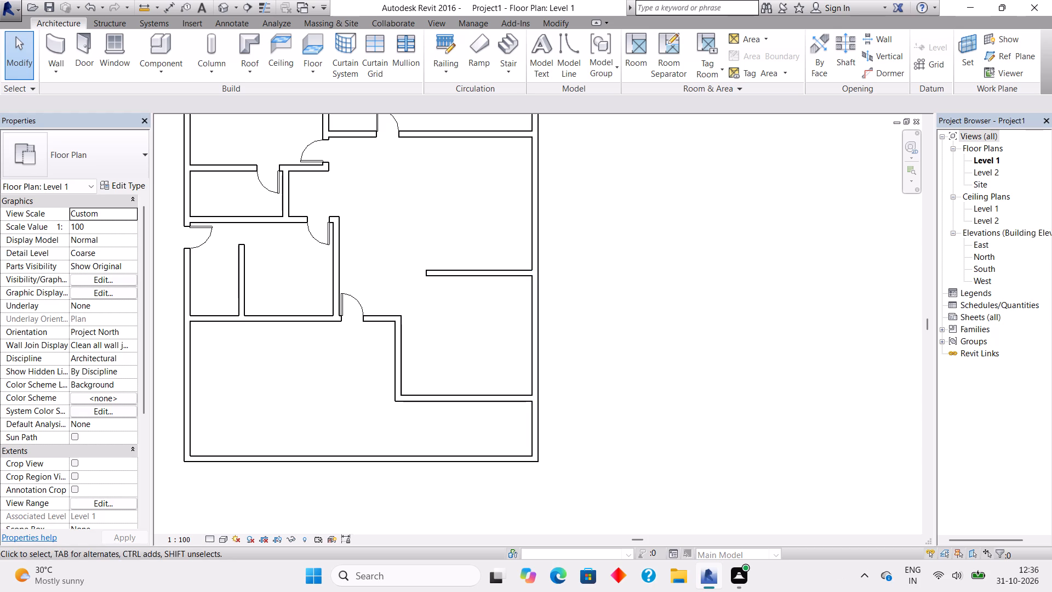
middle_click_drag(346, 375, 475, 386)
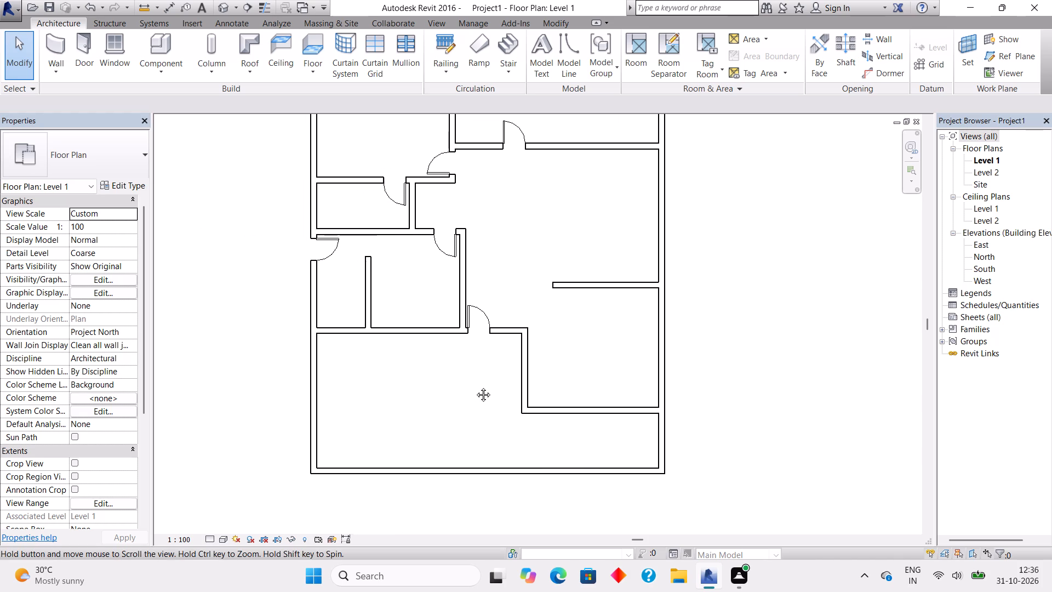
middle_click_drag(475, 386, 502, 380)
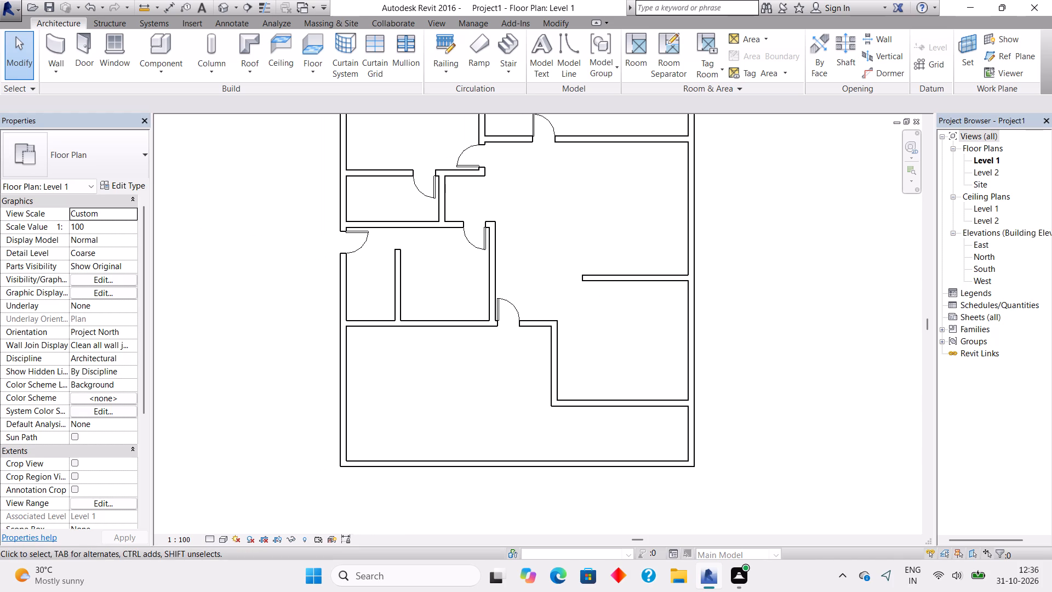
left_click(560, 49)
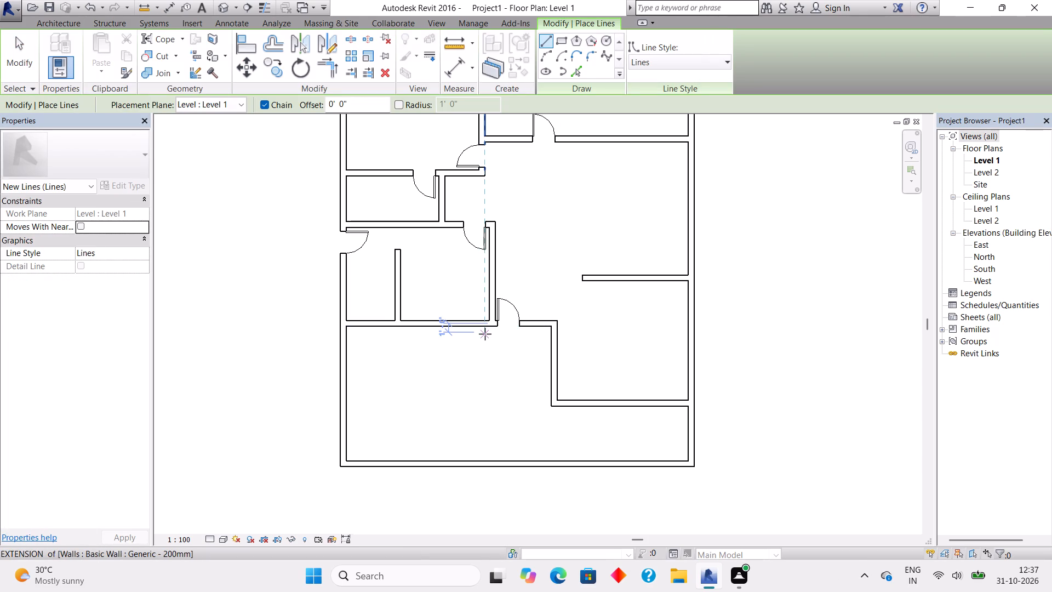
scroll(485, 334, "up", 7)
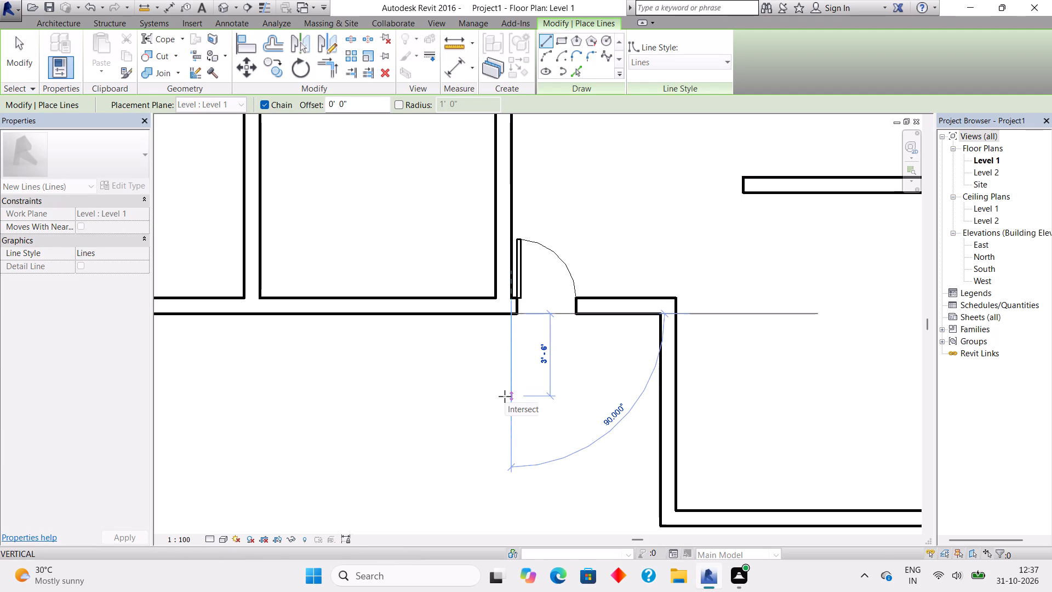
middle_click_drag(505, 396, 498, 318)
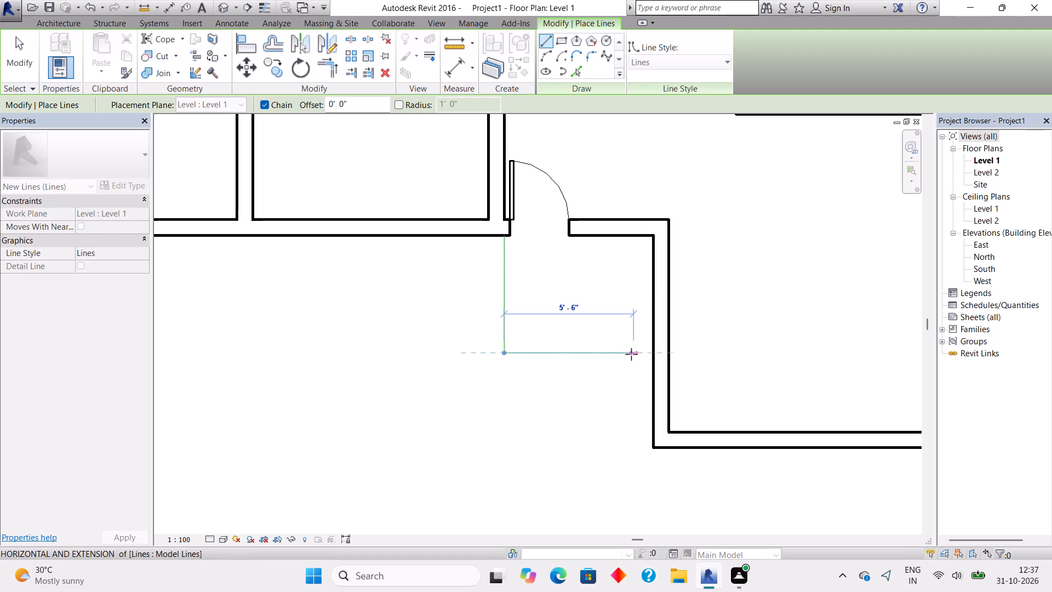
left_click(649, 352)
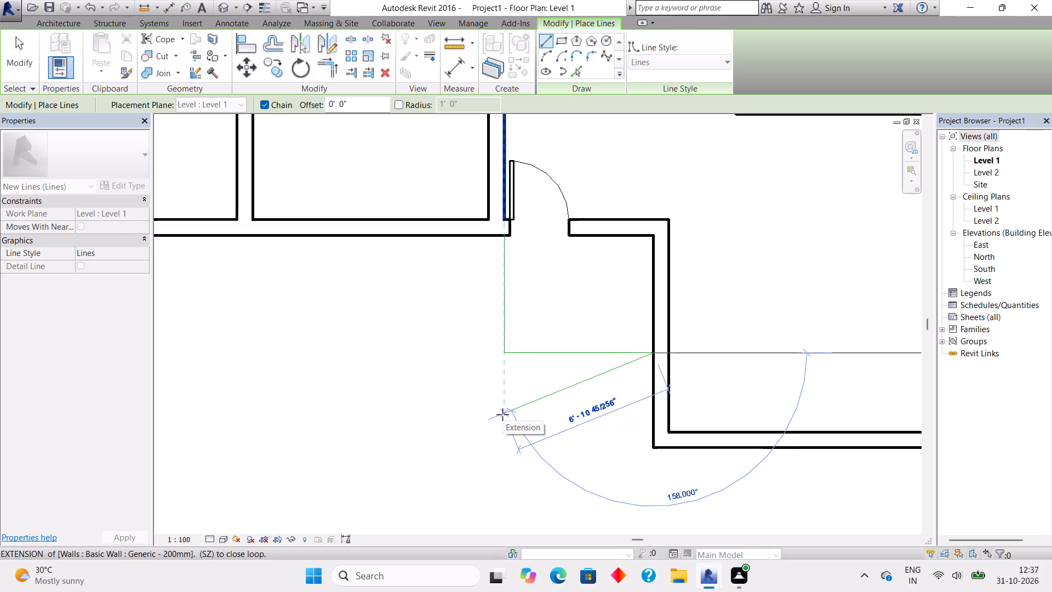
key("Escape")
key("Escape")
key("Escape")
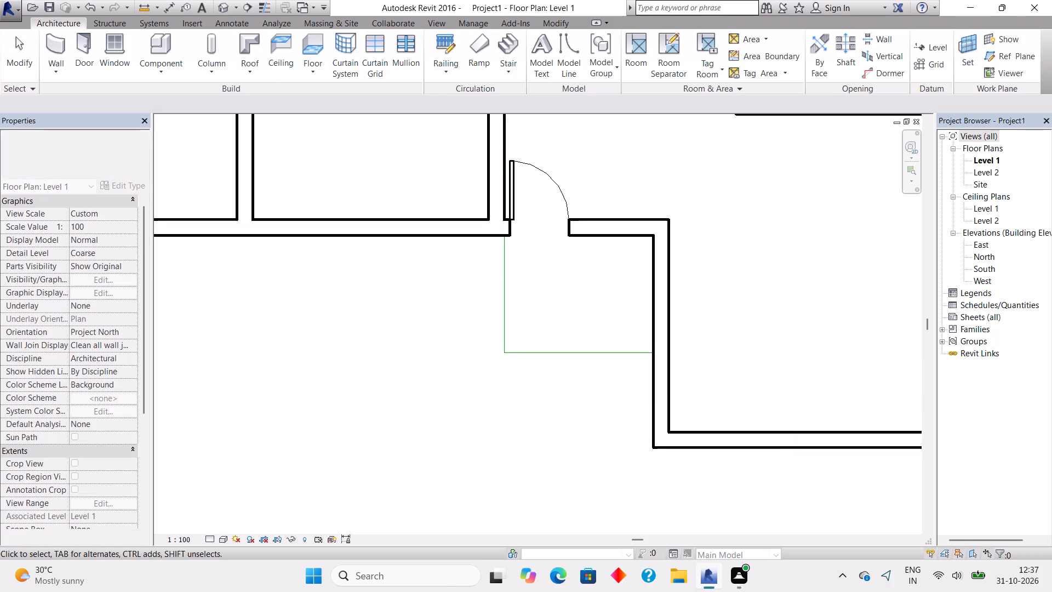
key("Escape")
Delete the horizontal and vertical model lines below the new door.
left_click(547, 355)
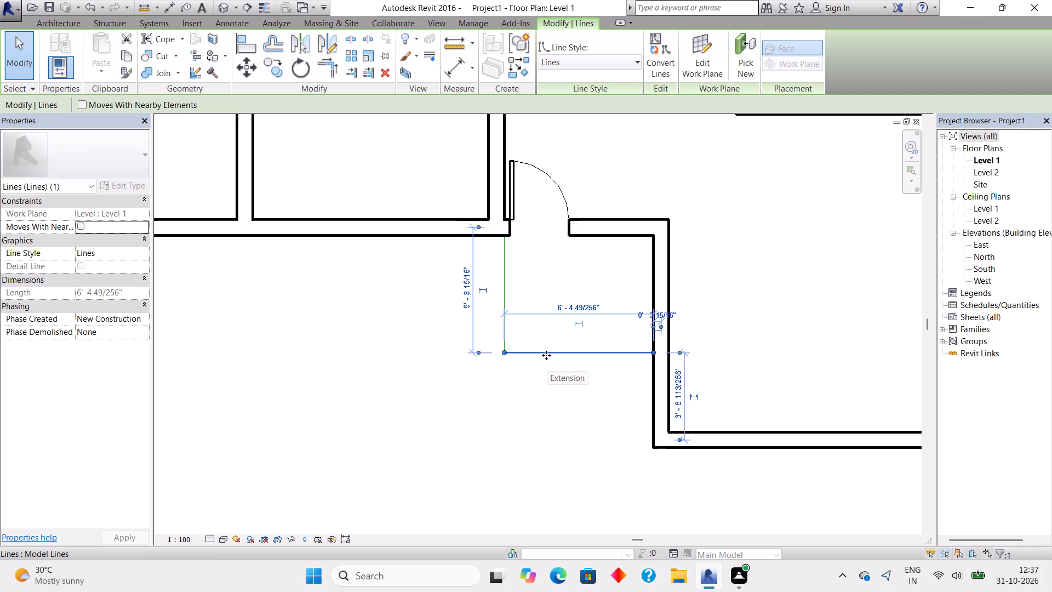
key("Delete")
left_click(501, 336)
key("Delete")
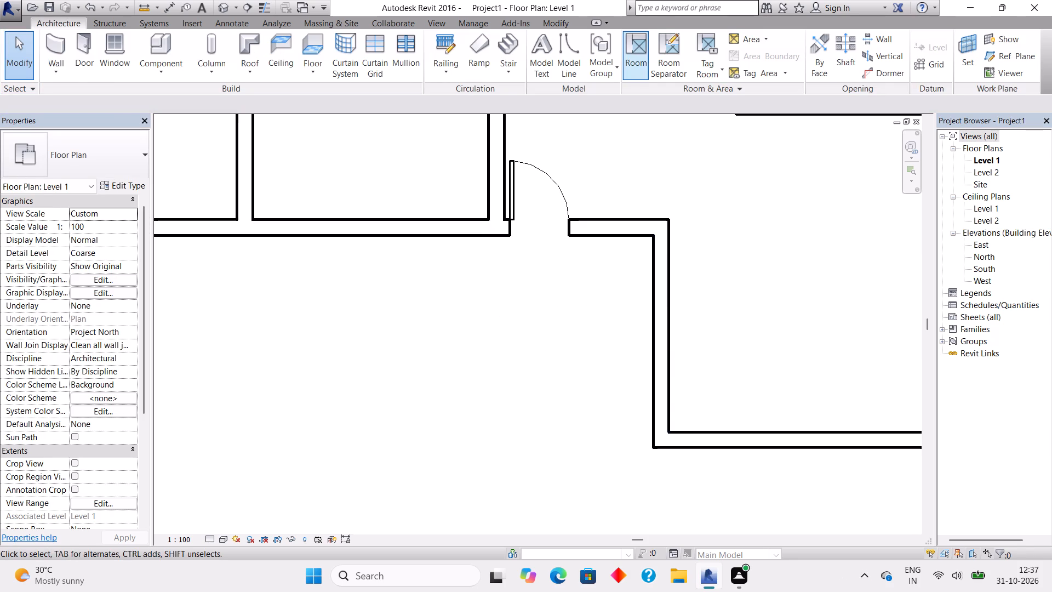
Draw Thin Lines model lines below the new door, about 5' south from the wall's south face and about 6'-4" east to the stepped wall.
left_click(578, 53)
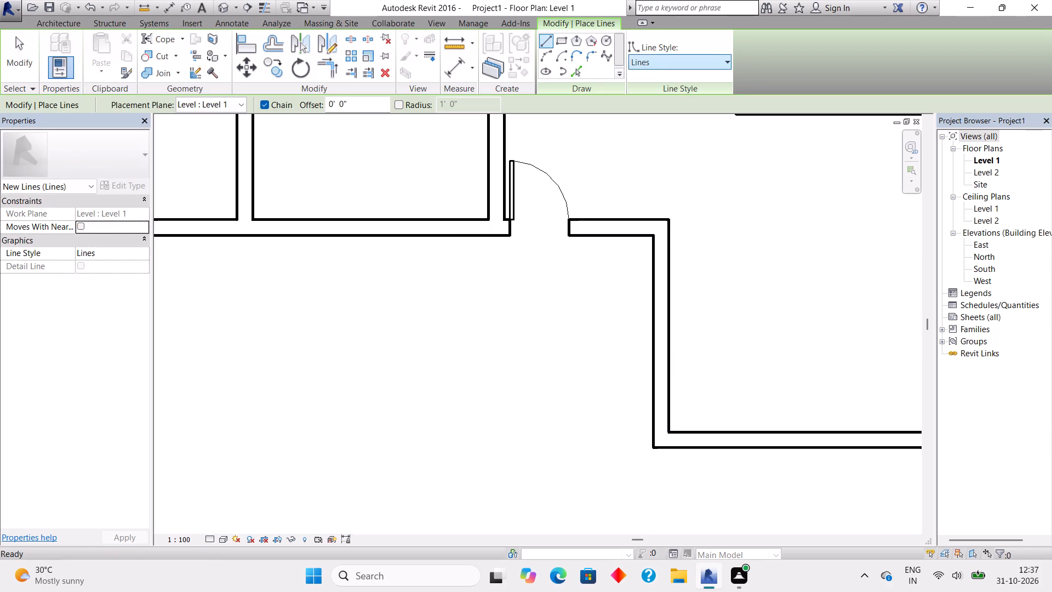
left_click(702, 65)
left_click(689, 205)
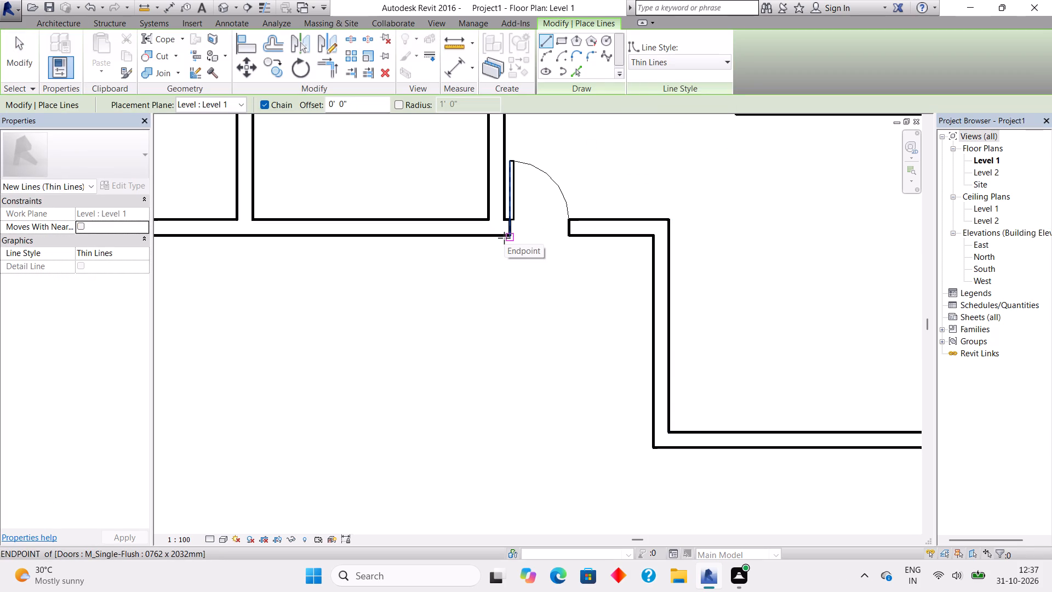
scroll(504, 236, "up", 3)
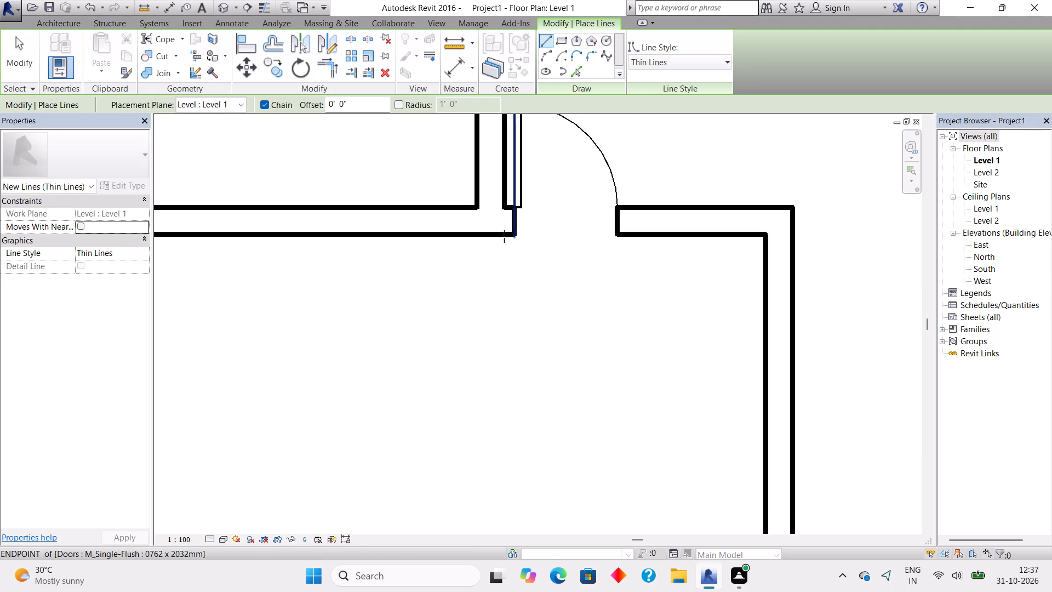
scroll(504, 236, "up", 3)
left_click(504, 234)
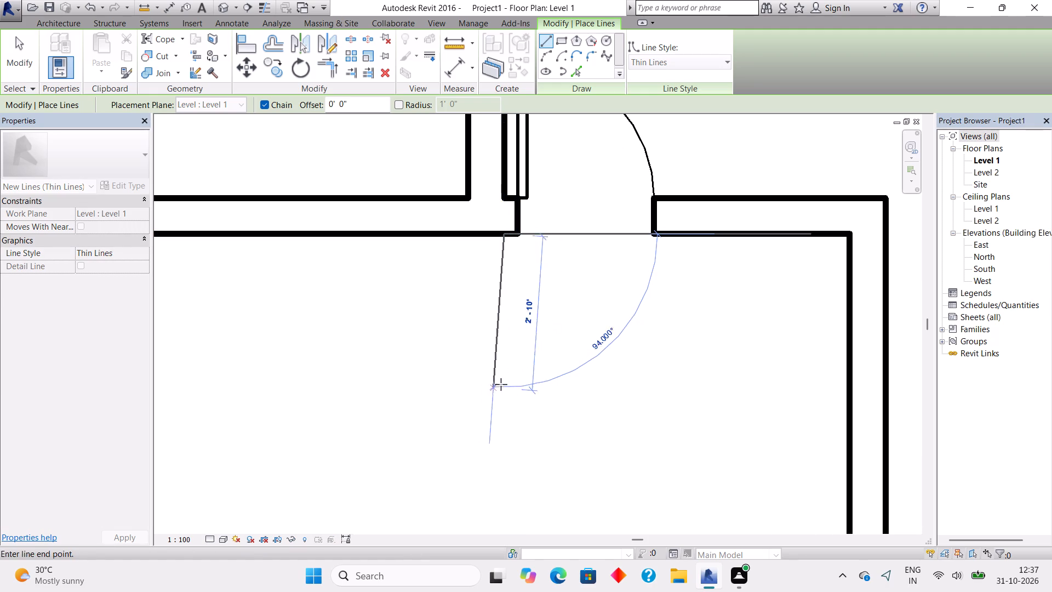
scroll(502, 384, "down", 2)
middle_click_drag(502, 384, 535, 290)
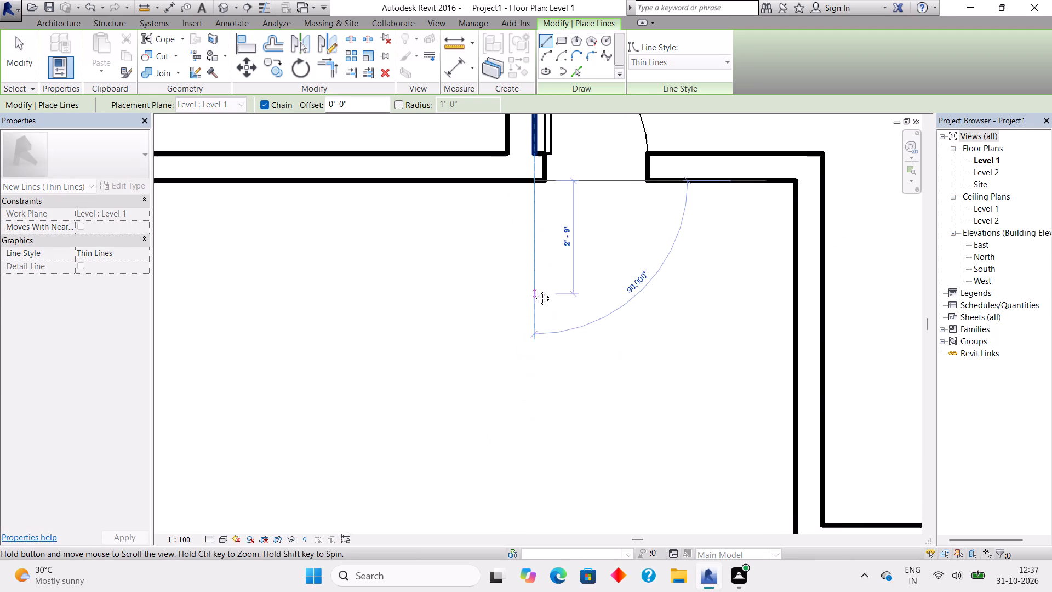
middle_click_drag(535, 290, 546, 270)
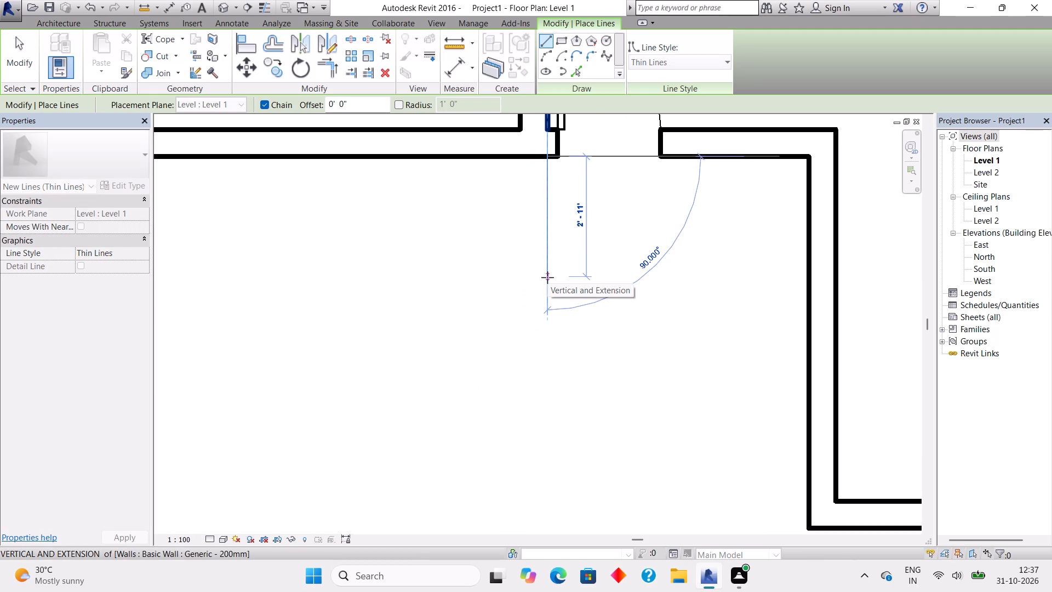
left_click(542, 362)
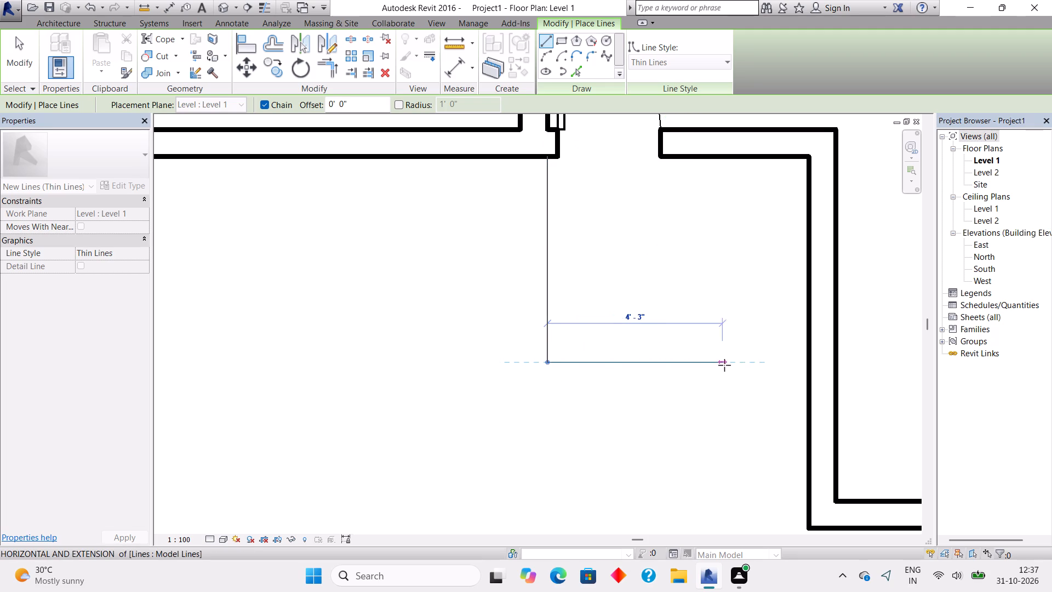
left_click(804, 365)
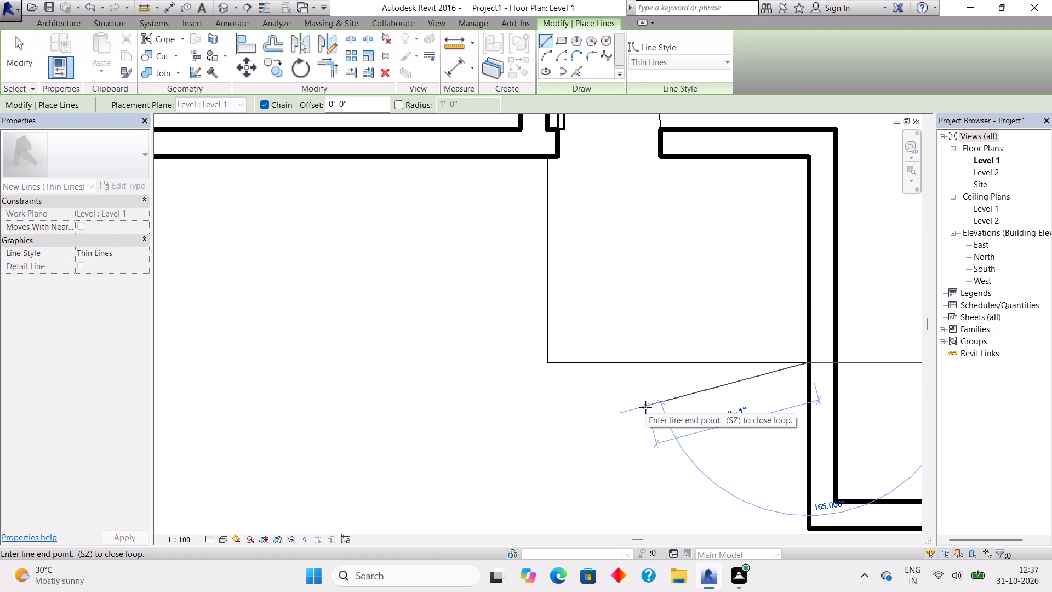
key("Escape")
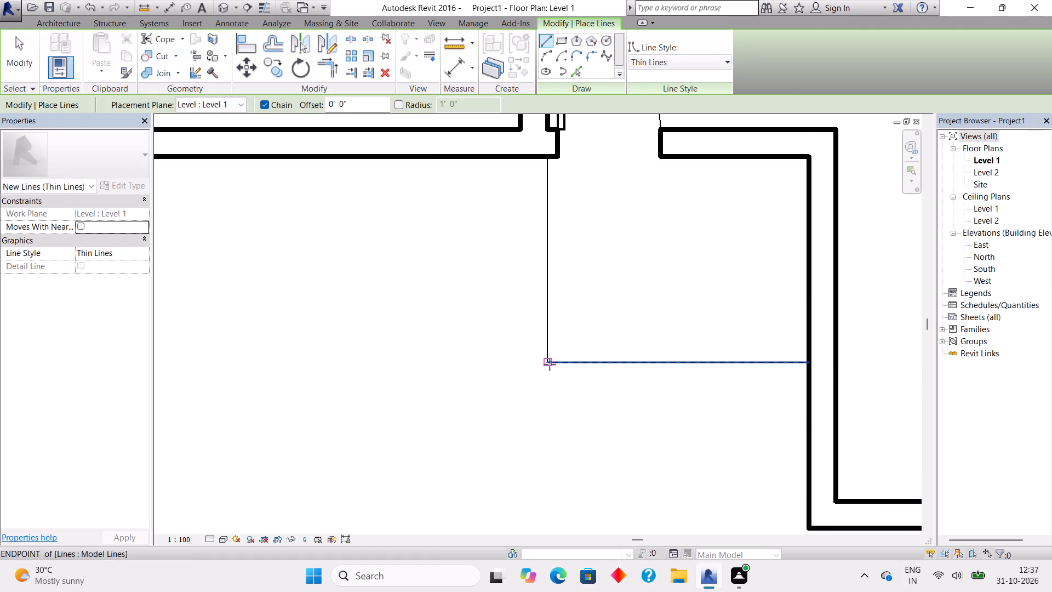
Draw two more evenly spaced Thin Lines steps south of the first, each dropping south and running about 6'-4" east to the stepped wall.
left_click(550, 365)
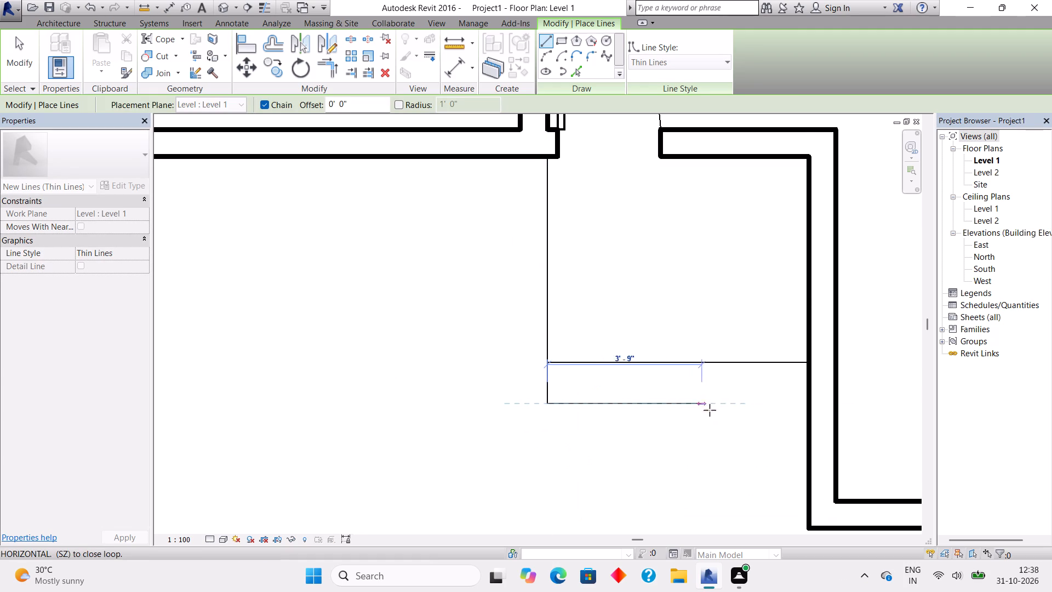
left_click(809, 402)
key("Escape")
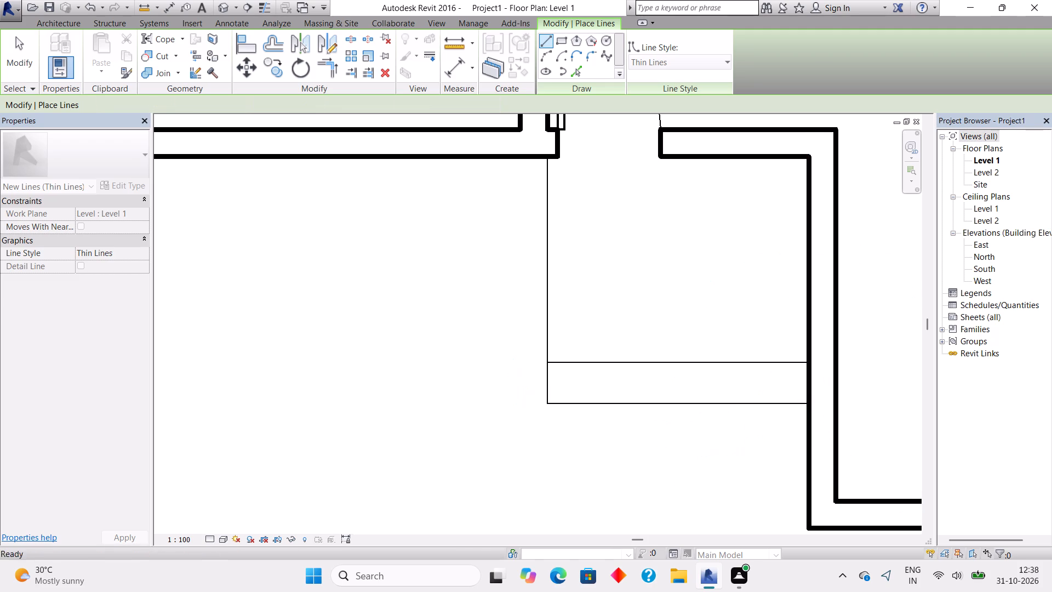
left_click(548, 407)
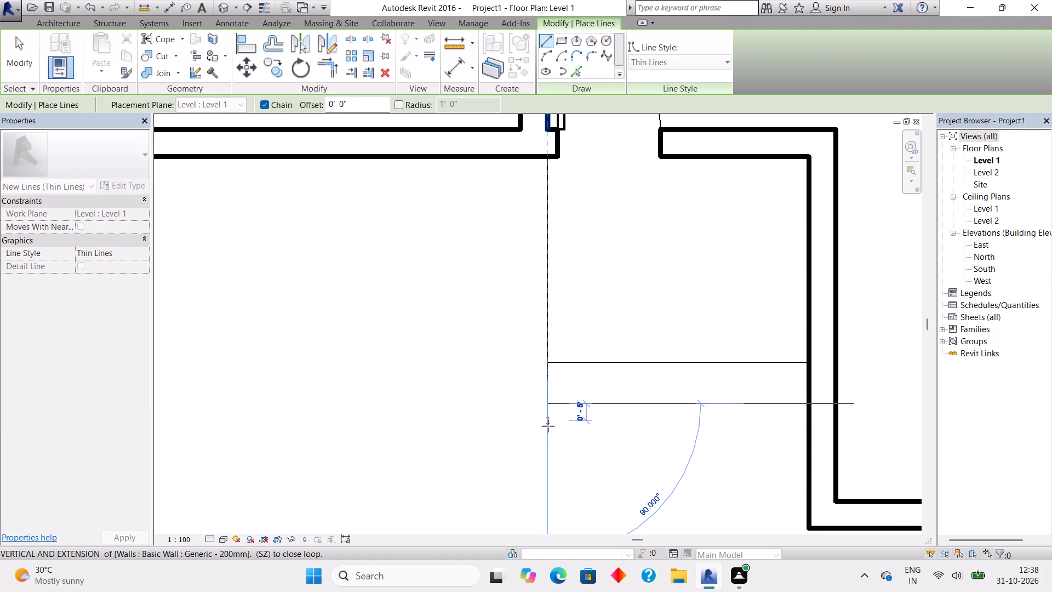
left_click(547, 445)
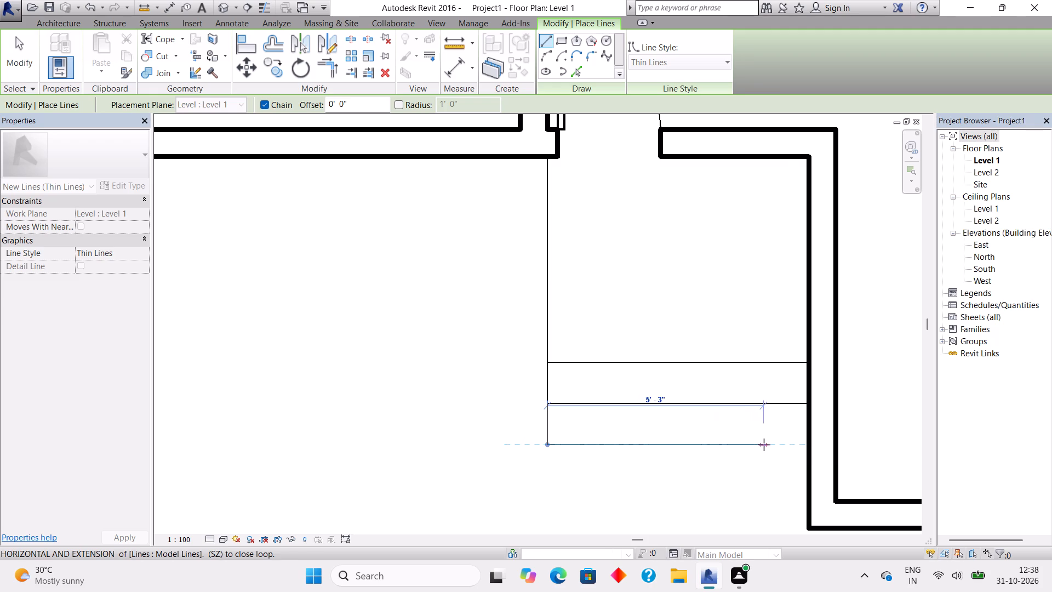
left_click(805, 448)
key("Escape")
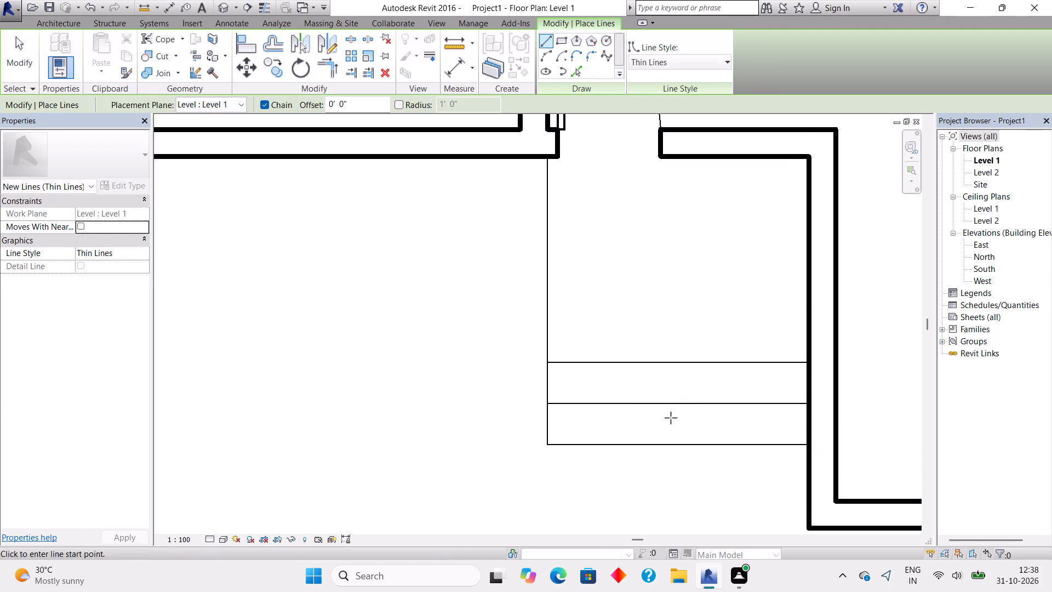
scroll(668, 393, "down", 2)
scroll(682, 343, "down", 2)
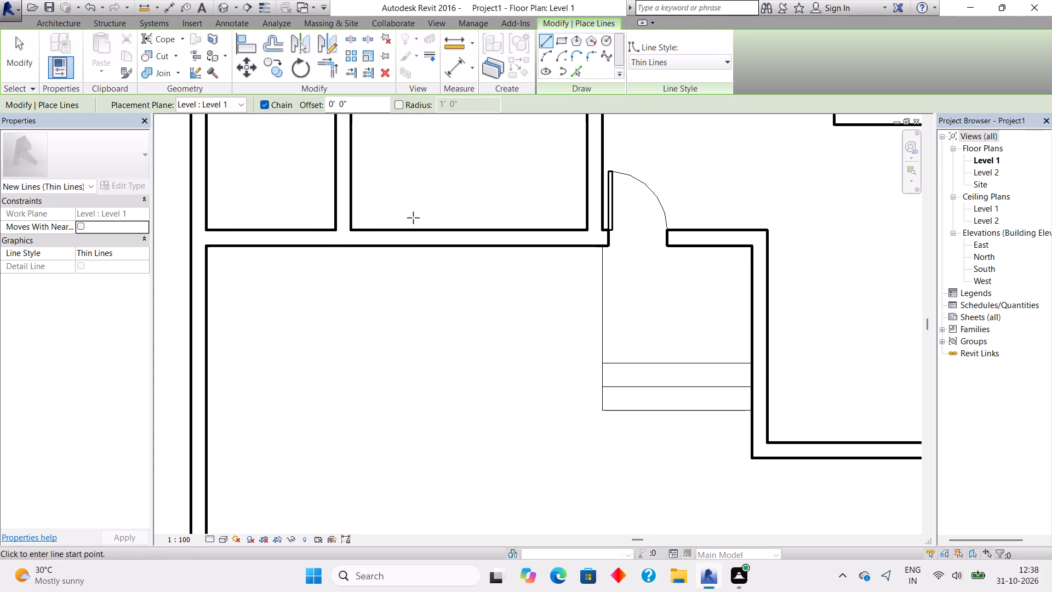
key("Escape")
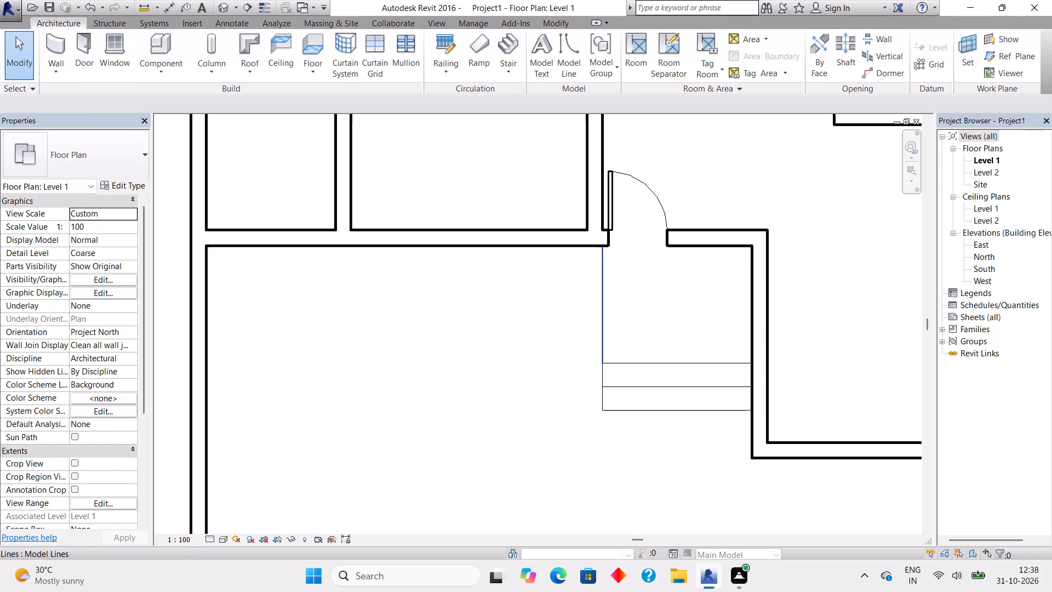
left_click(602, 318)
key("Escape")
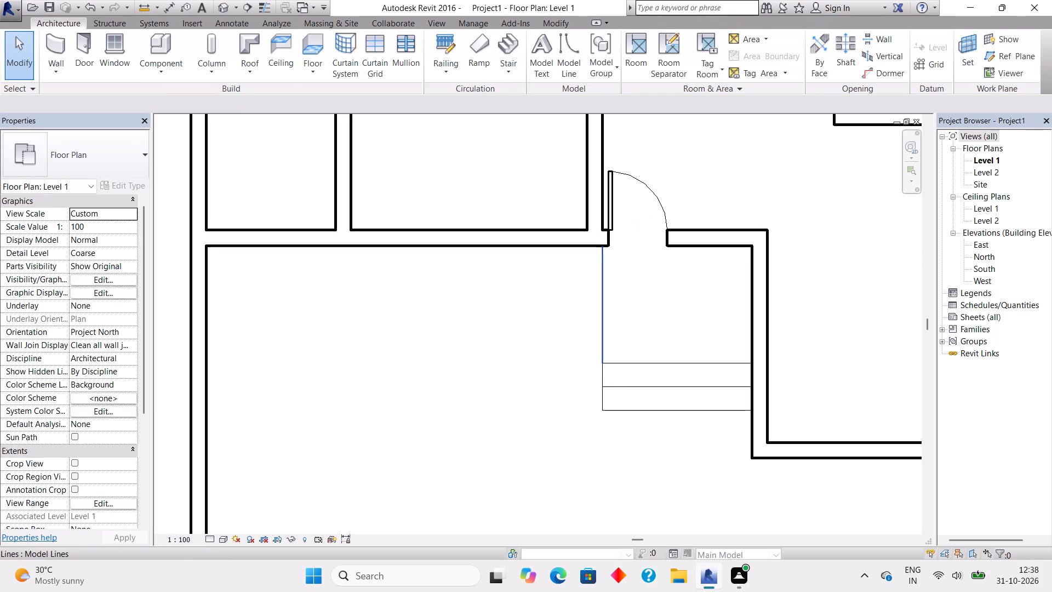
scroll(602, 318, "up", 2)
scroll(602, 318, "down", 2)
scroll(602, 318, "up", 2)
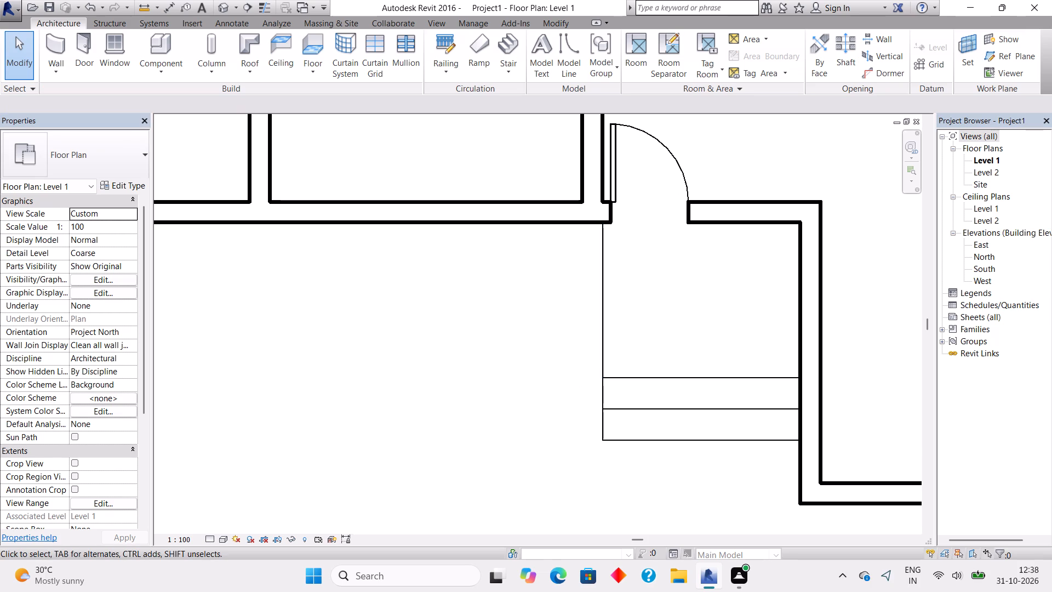
Draw a vertical Thin Lines model line about 6'-2" long from the stepped wall's outer corner south to the bottom exterior wall's inner face.
scroll(472, 372, "down", 5)
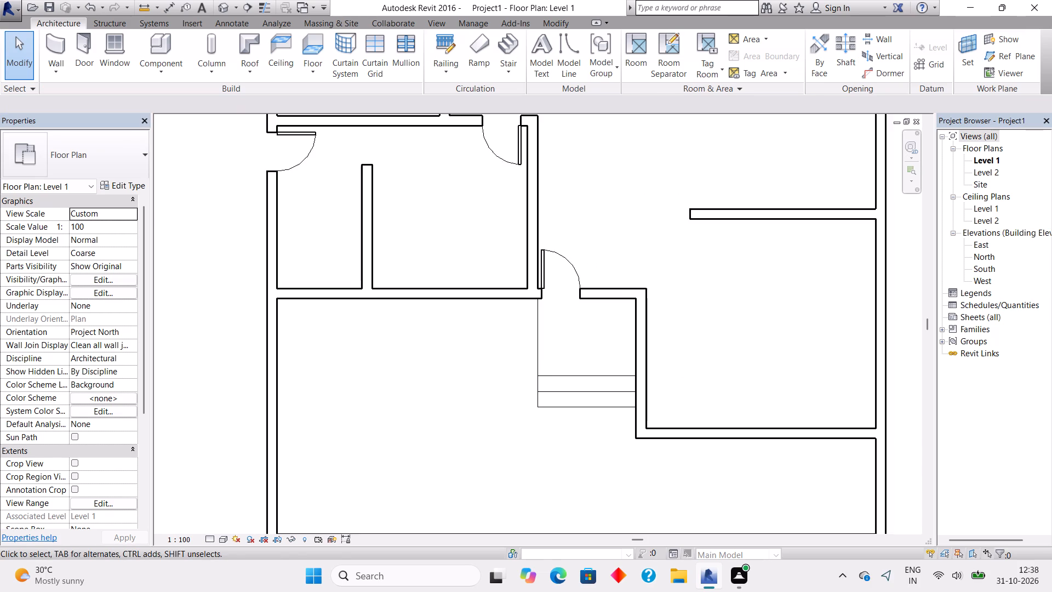
middle_click_drag(524, 401, 552, 282)
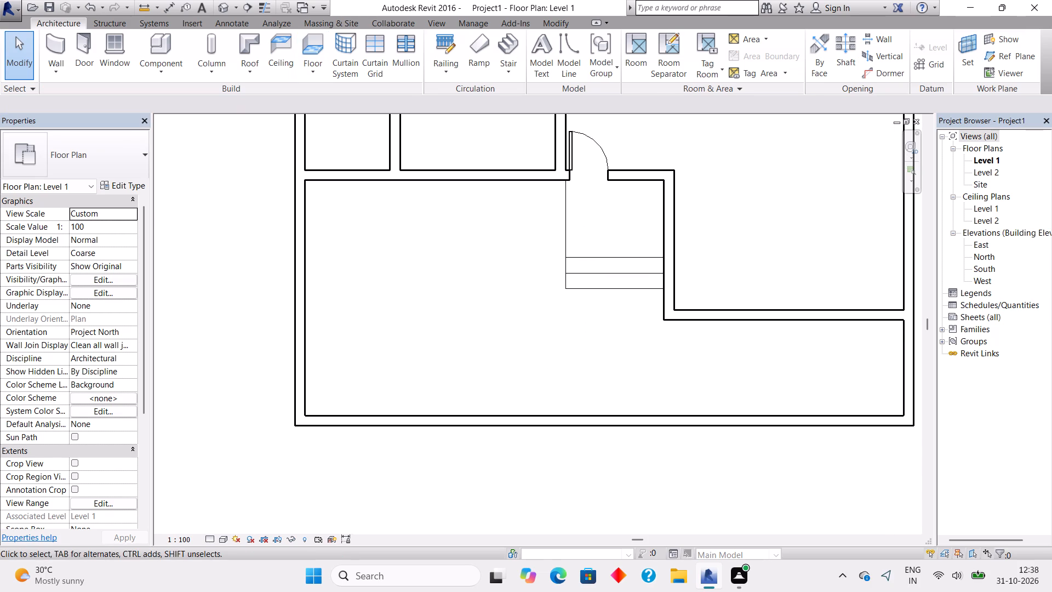
left_click(565, 63)
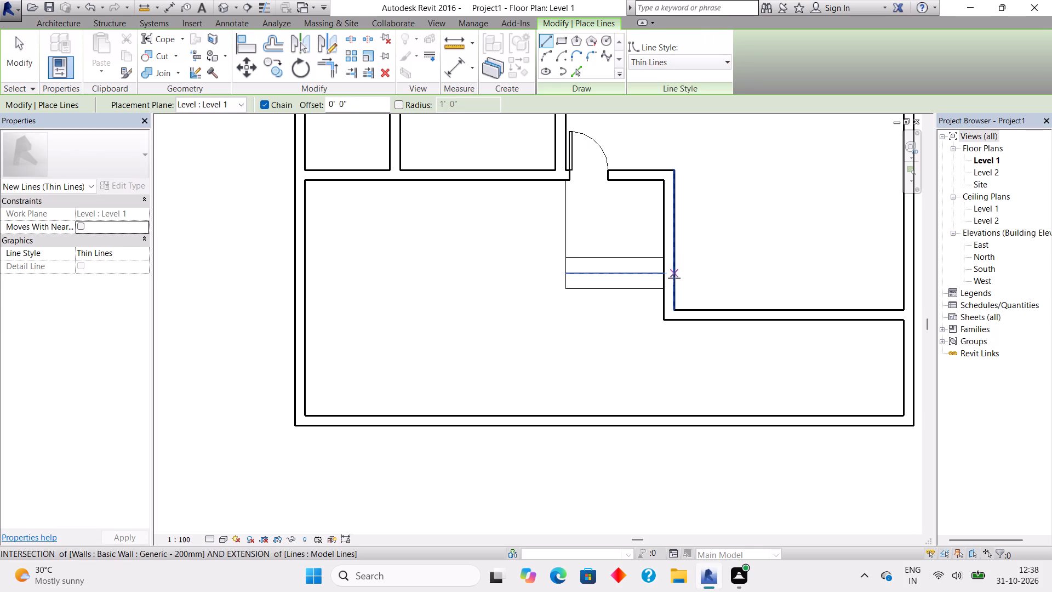
left_click(662, 323)
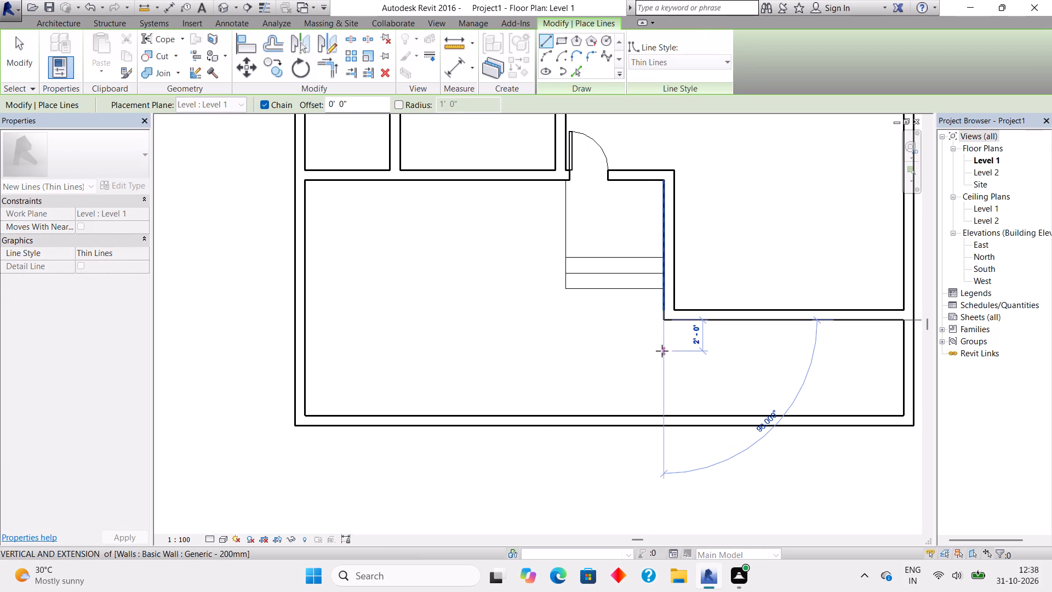
scroll(666, 414, "up", 8)
left_click(666, 414)
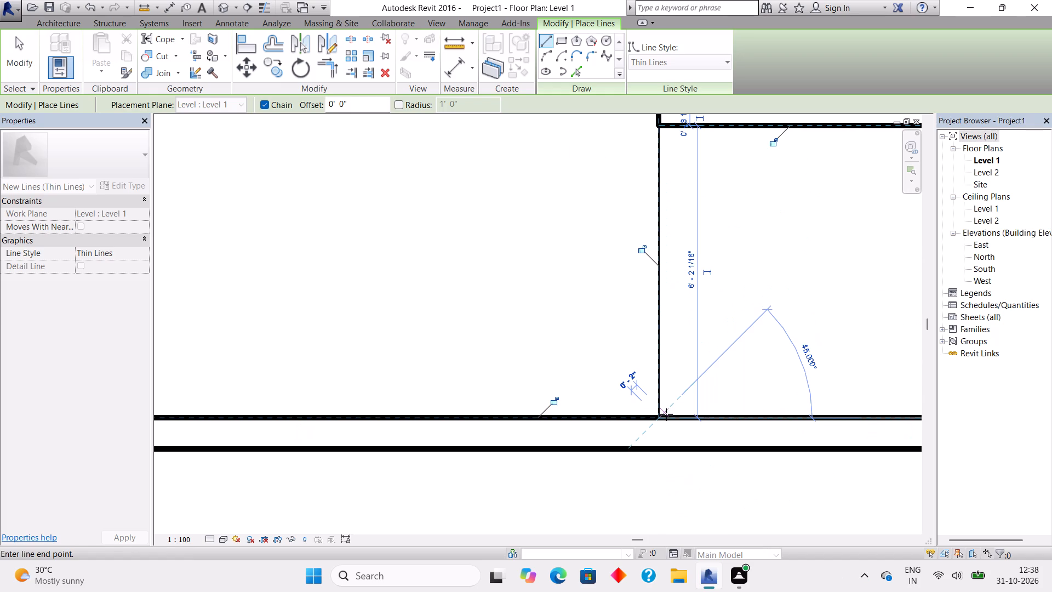
key("Escape")
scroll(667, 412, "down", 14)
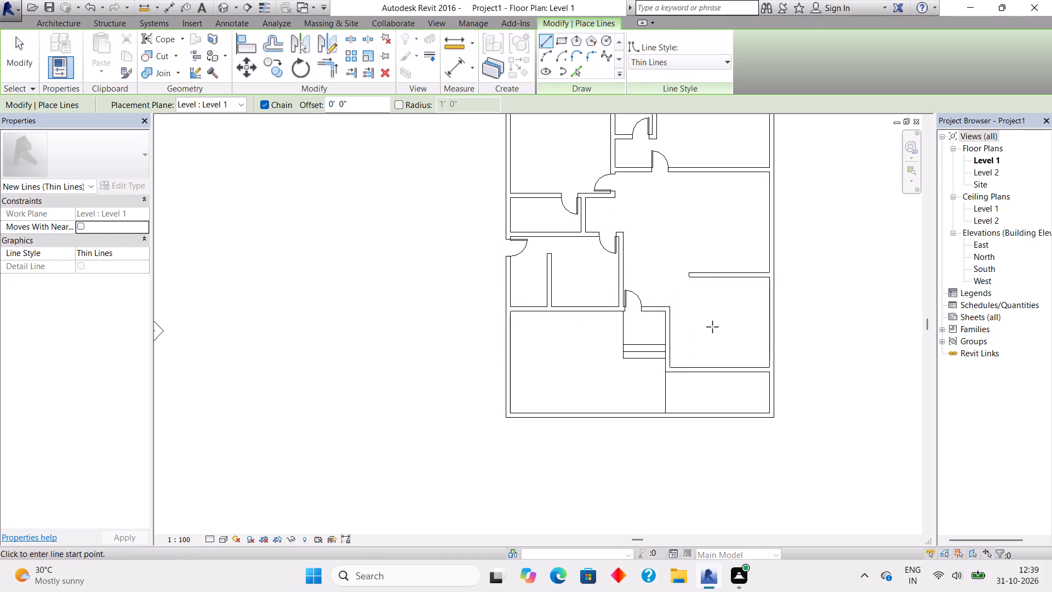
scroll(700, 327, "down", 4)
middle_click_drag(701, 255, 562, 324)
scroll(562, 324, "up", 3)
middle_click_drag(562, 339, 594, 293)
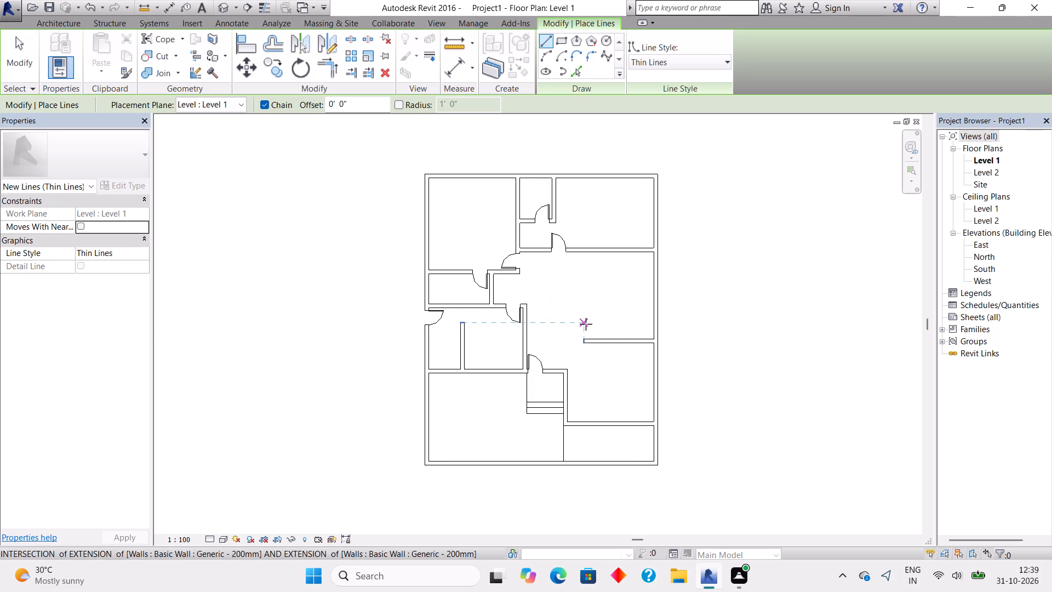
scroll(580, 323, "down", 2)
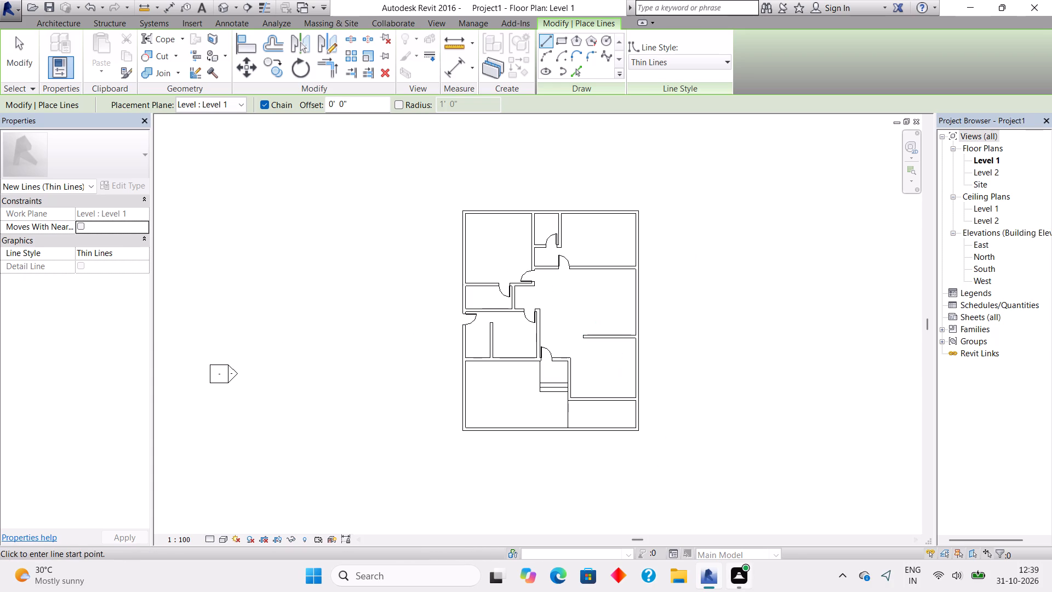
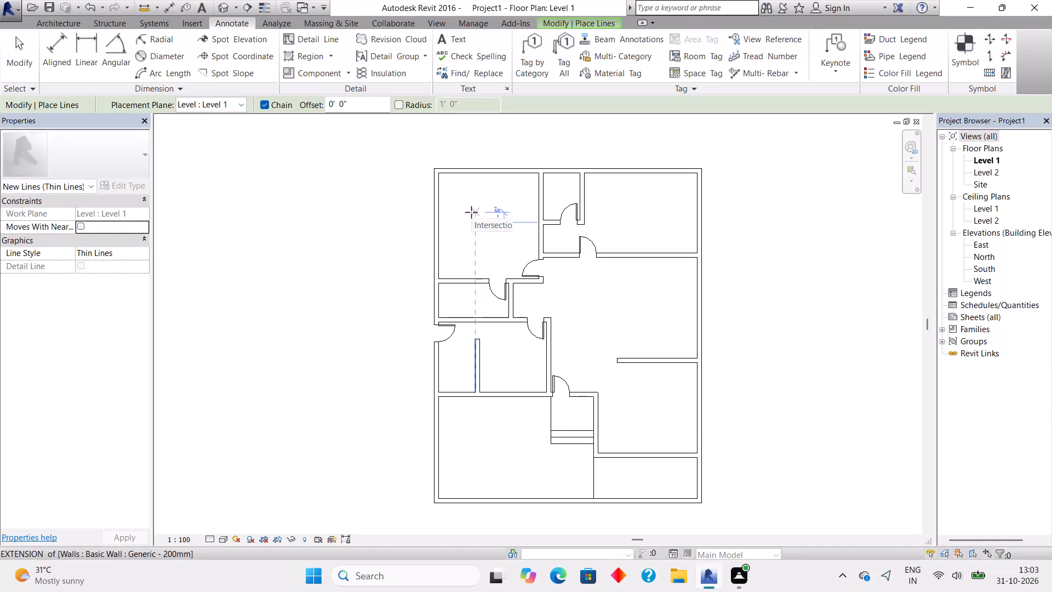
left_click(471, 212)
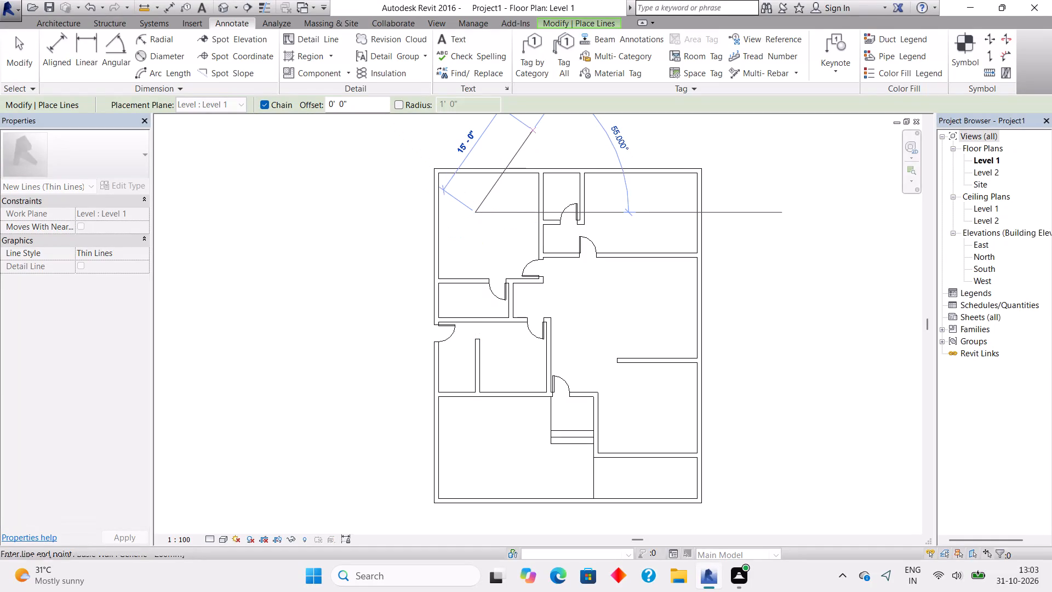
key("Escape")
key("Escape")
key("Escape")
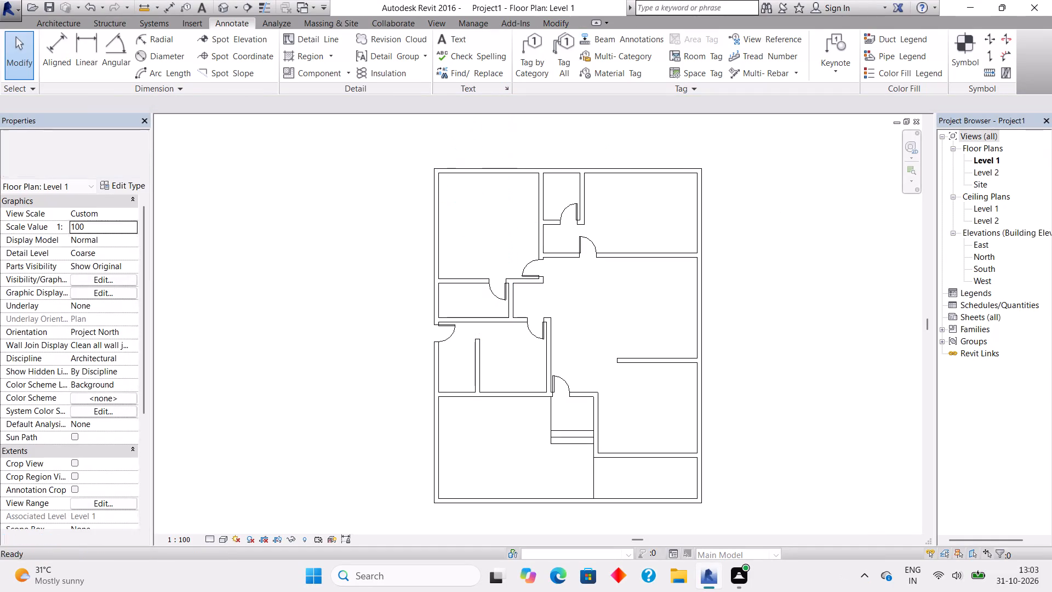
Place a bold two-line text note reading BEDROOM and 15'X15'10" in the northwest room.
left_click(459, 37)
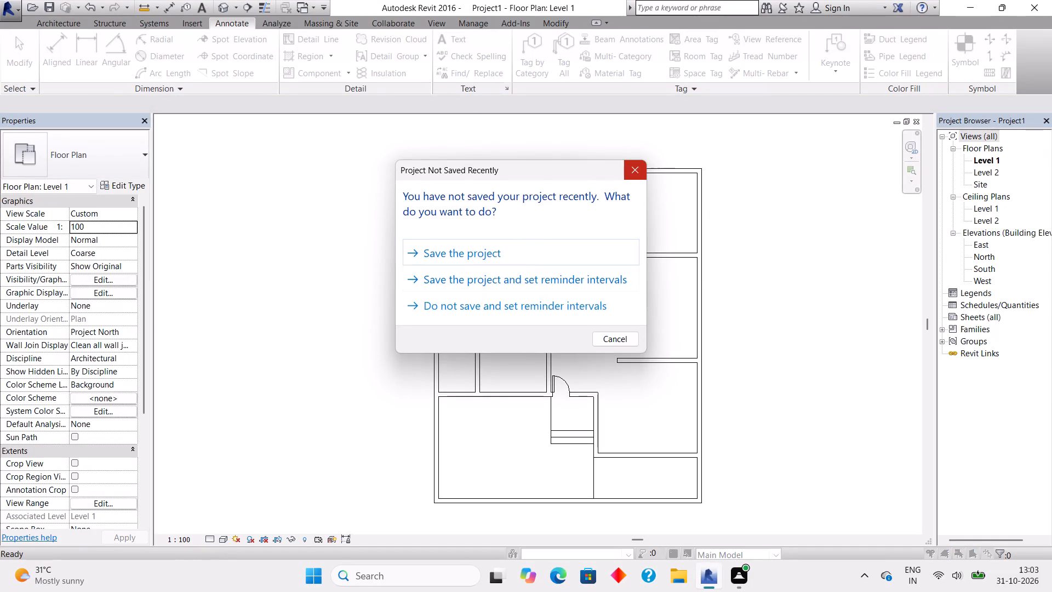
left_click(633, 163)
left_click(469, 210)
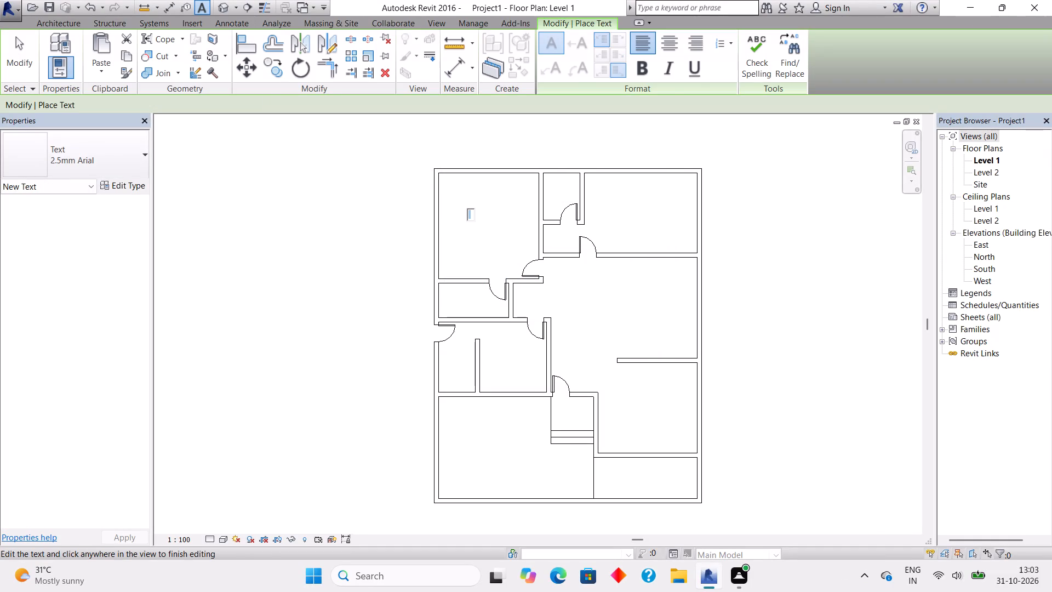
left_click(636, 72)
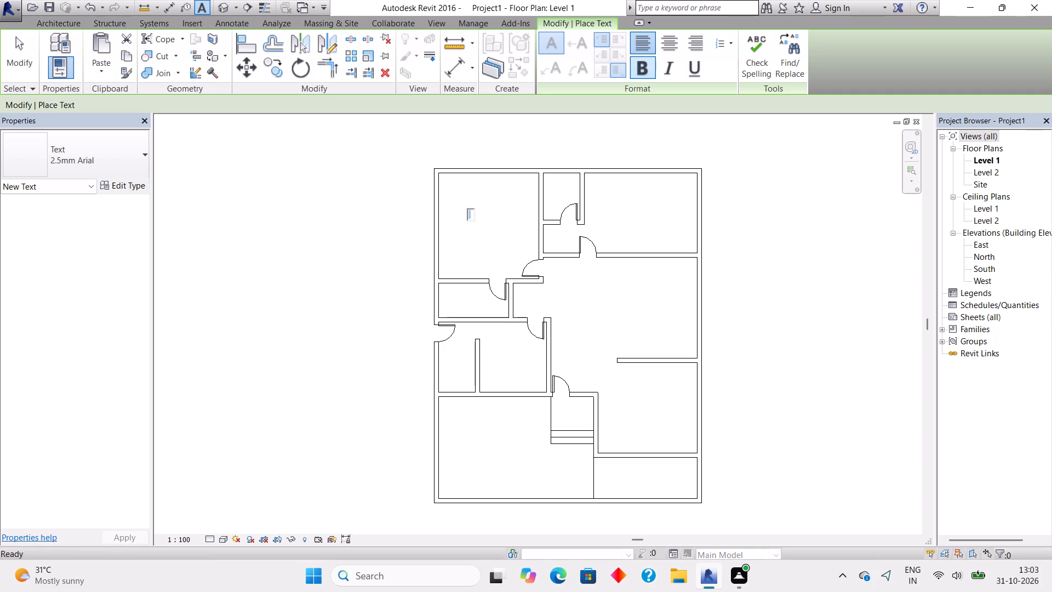
type("BEDROOM")
key("period")
key("BackSpace")
key("Return")
type("15")
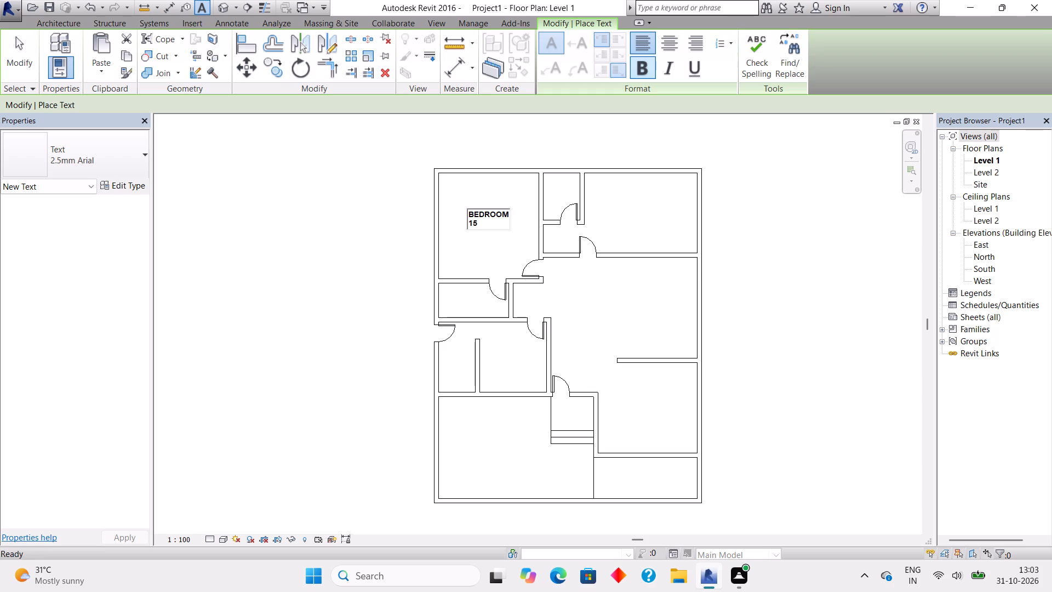
key("apostrophe")
type("X15")
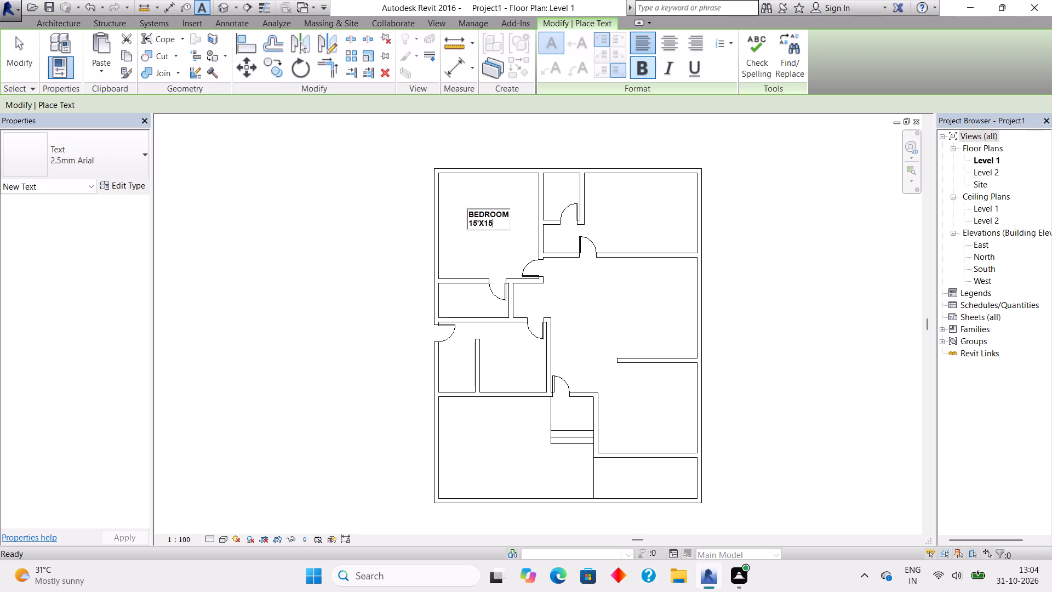
type("'10\"")
left_click(617, 207)
Place a bold two-line text note reading BEDROOM and 15'6"X12" in the northeast room.
left_click(617, 207)
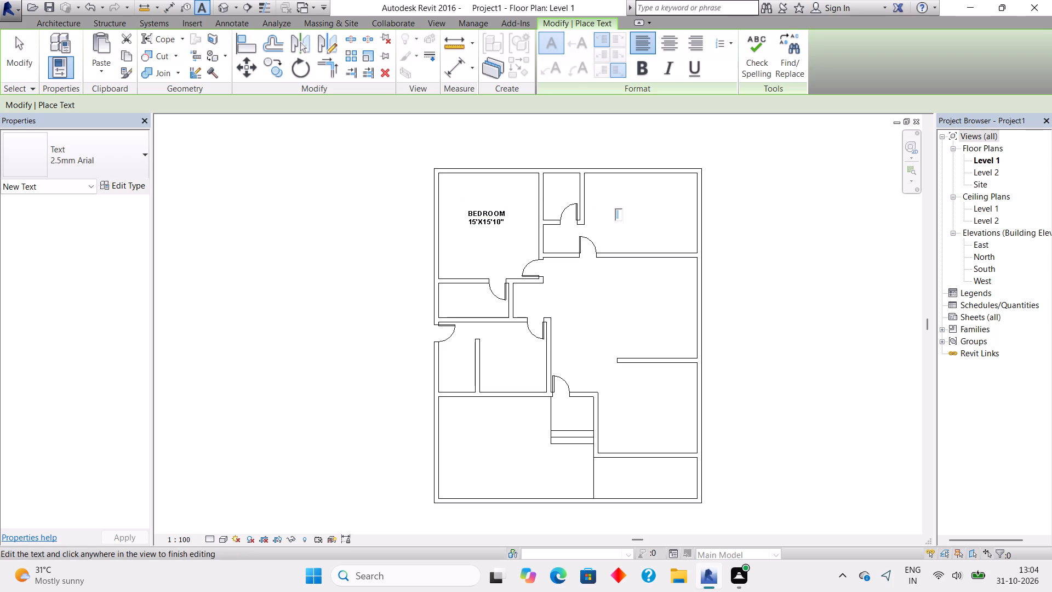
left_click(639, 72)
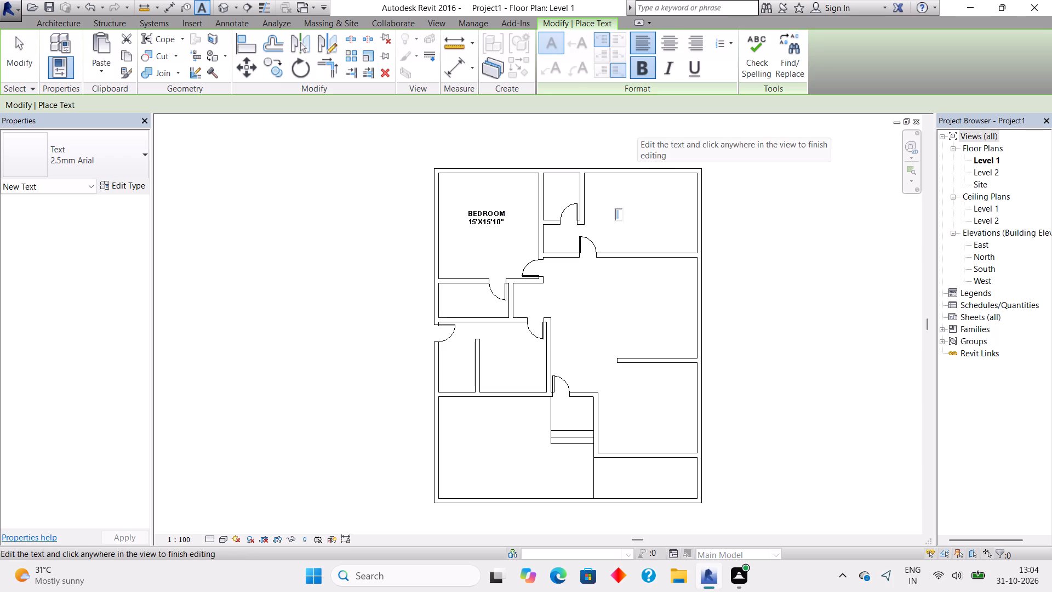
type("BEDROOM")
key("Return")
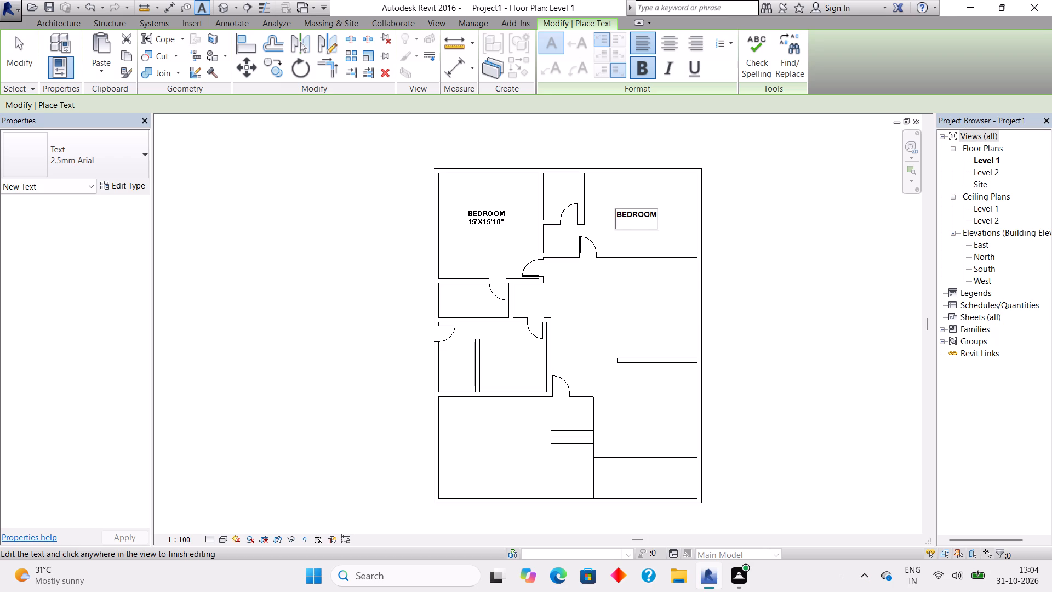
type("15'6")
type("\"X12")
key("shift+quotedbl")
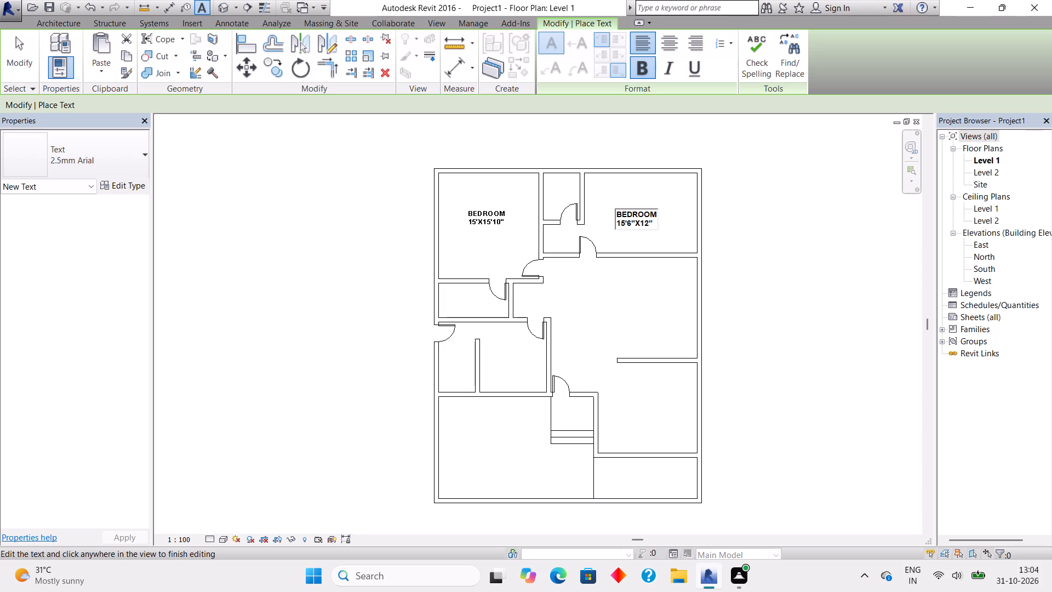
left_click(551, 180)
Place a bold two-line text note reading TOILET and 5'6"X7' in the small room between the two bedrooms.
left_click(551, 180)
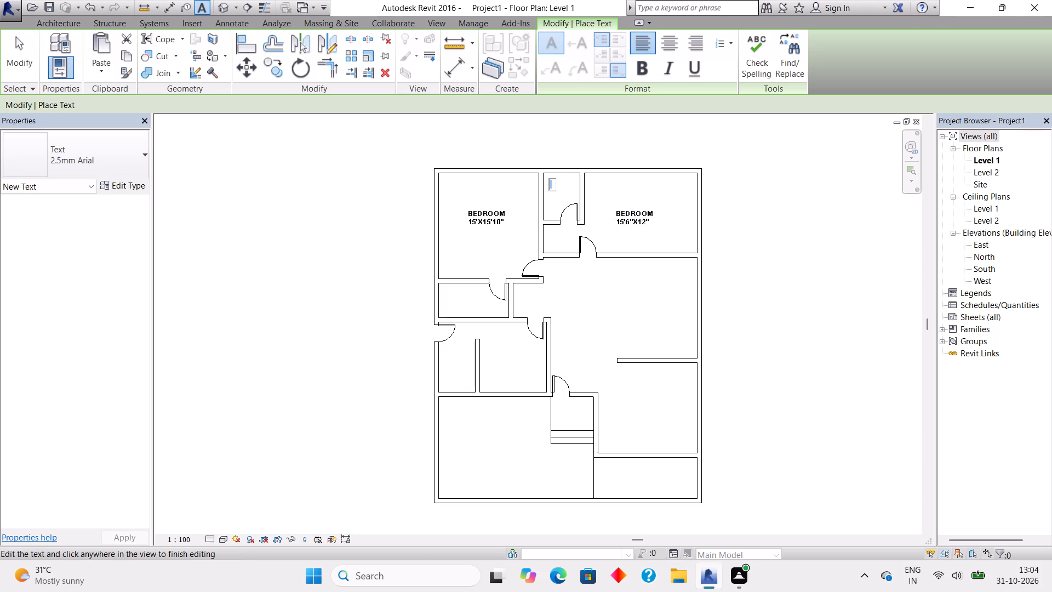
left_click(633, 64)
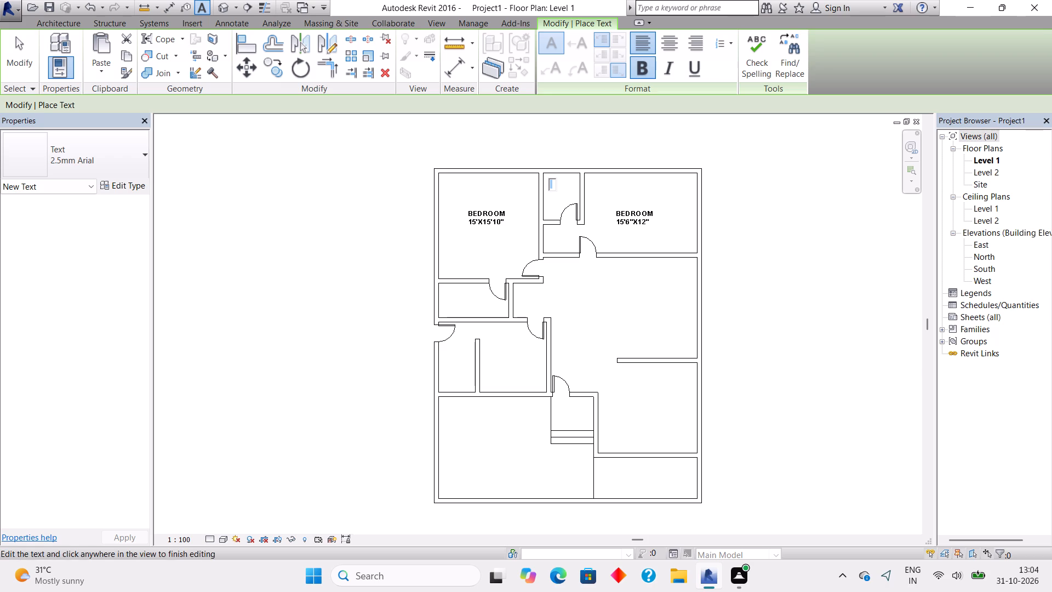
type("TOILET")
key("Return")
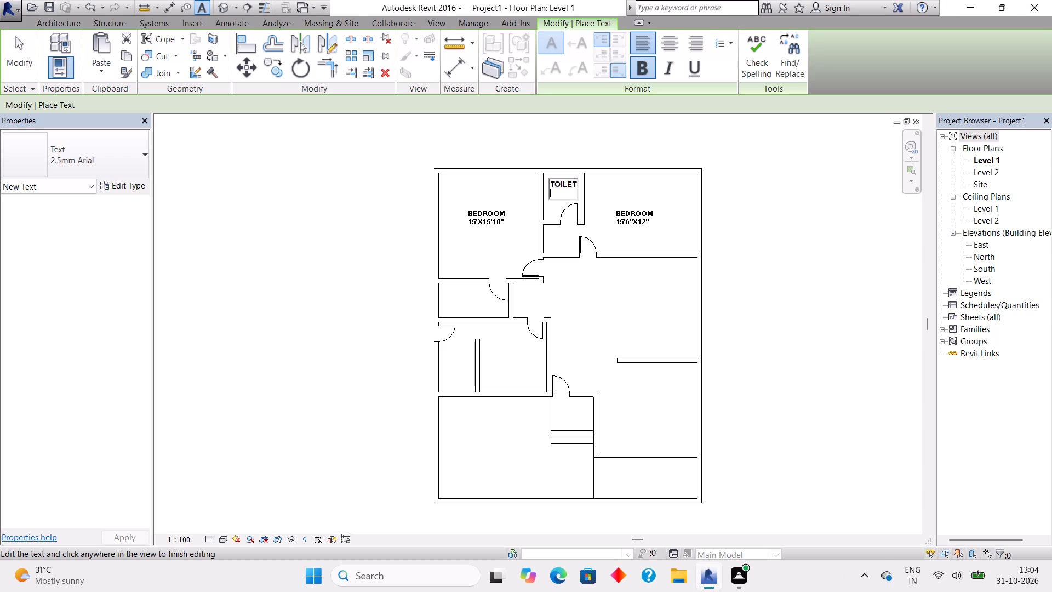
type("5'6")
key("shift+quotedbl")
key("x")
key("7")
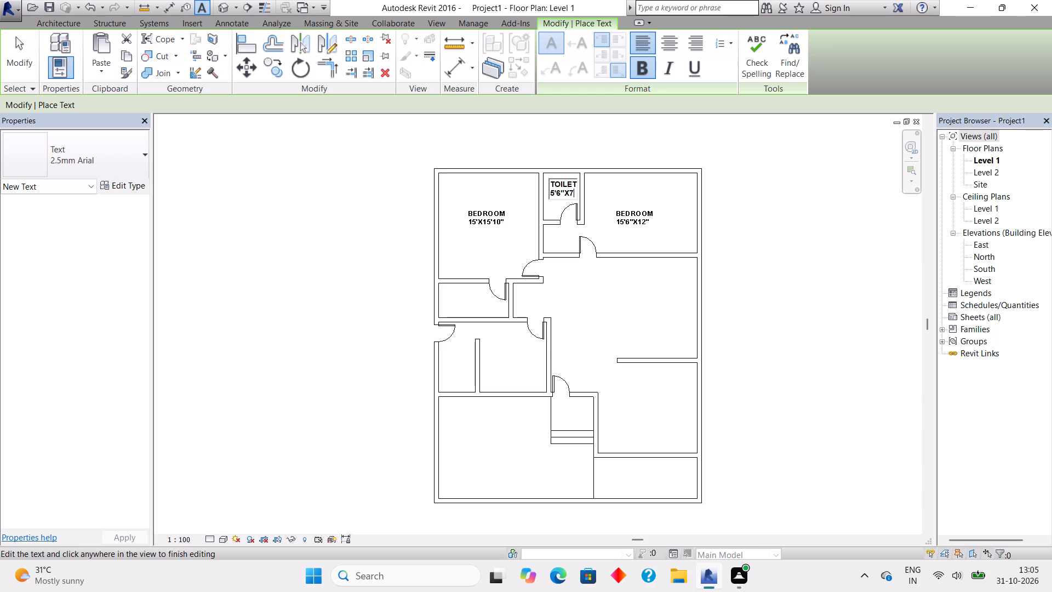
key("apostrophe")
left_click(445, 292)
Add a bold two-line text note reading TOILET and 10'6"X5'2" in the small room south of the northwest bedroom.
left_click(445, 292)
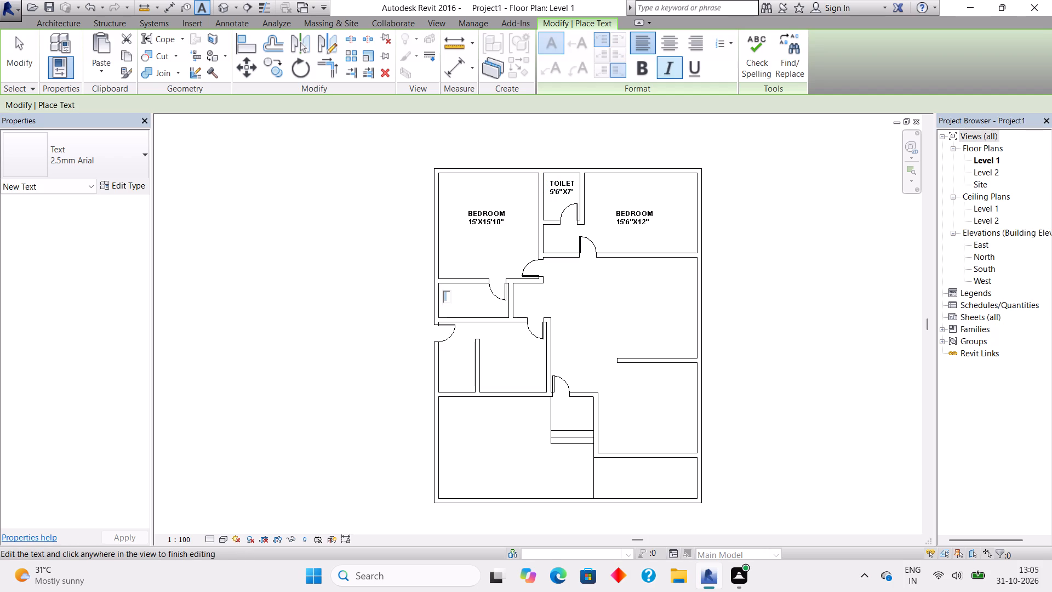
left_click(632, 69)
key("t")
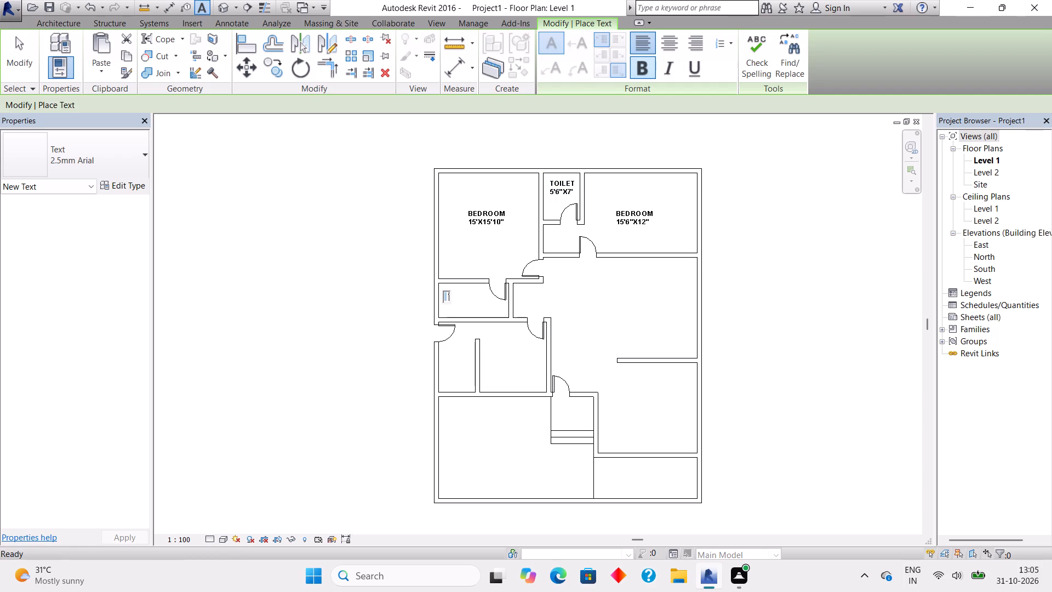
type("OILET")
key("Return")
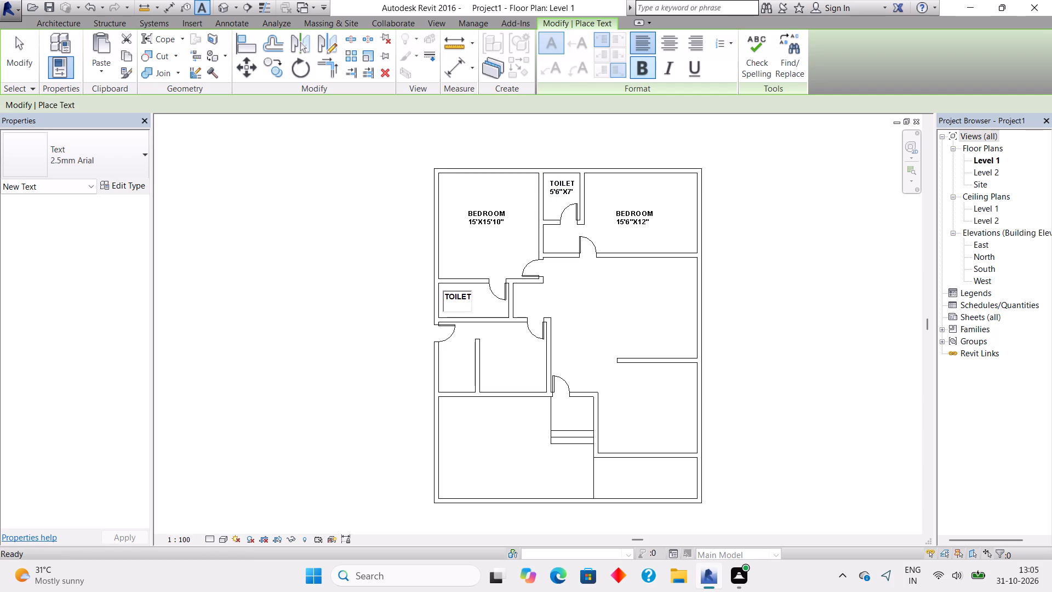
type("10'")
key("5")
key("BackSpace")
key("6")
key("shift+quotedbl")
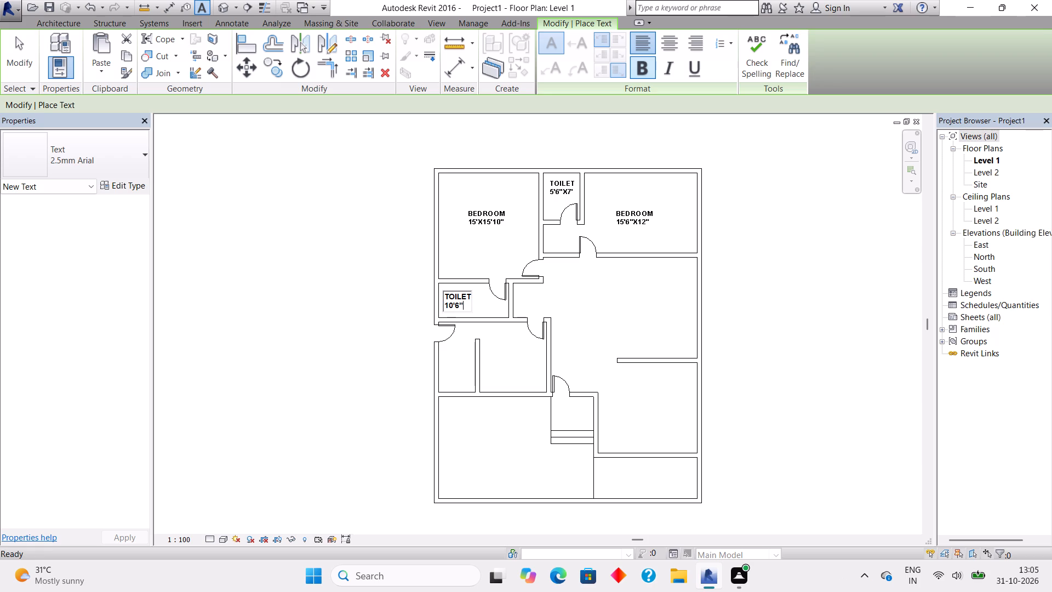
key("x")
type("5'")
key("2")
key("shift+quotedbl")
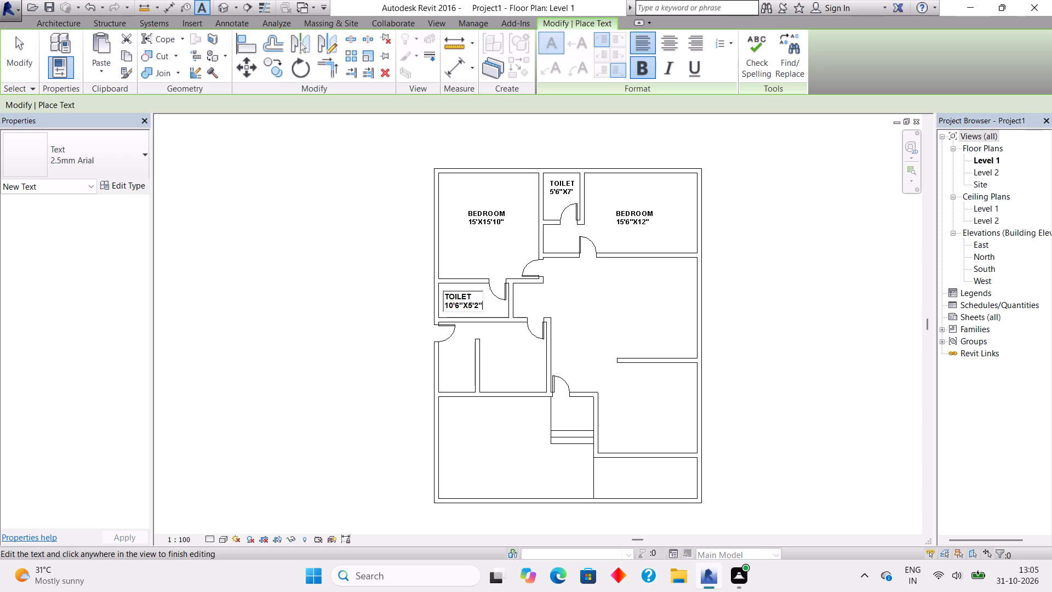
Place a bold two-line text note reading DINING AREA and 18'6"X15' in the large open room south of the northeast bedroom.
left_click(608, 298)
left_click(608, 298)
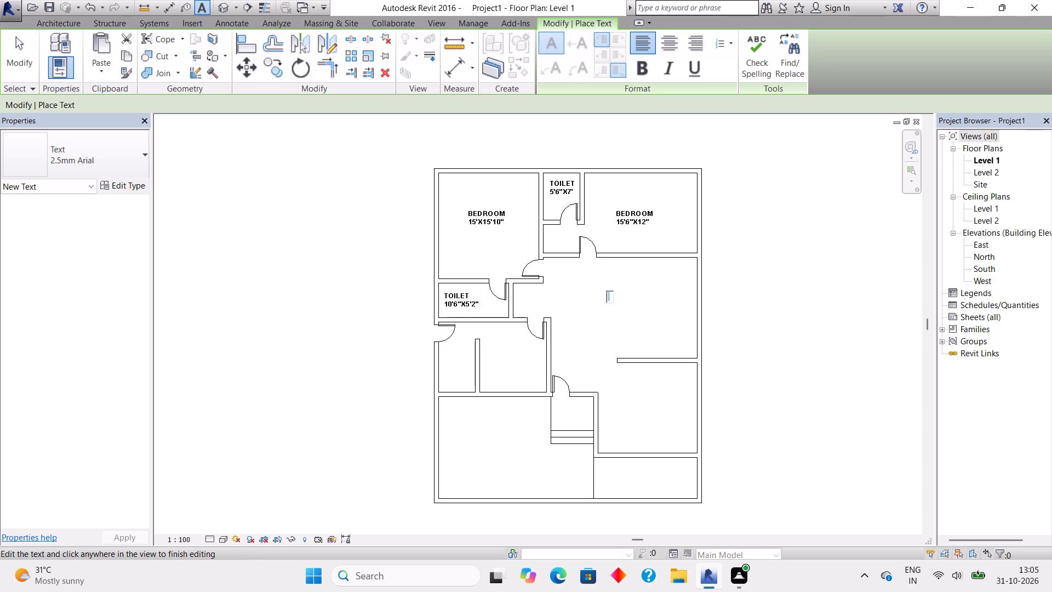
left_click(638, 71)
key("d")
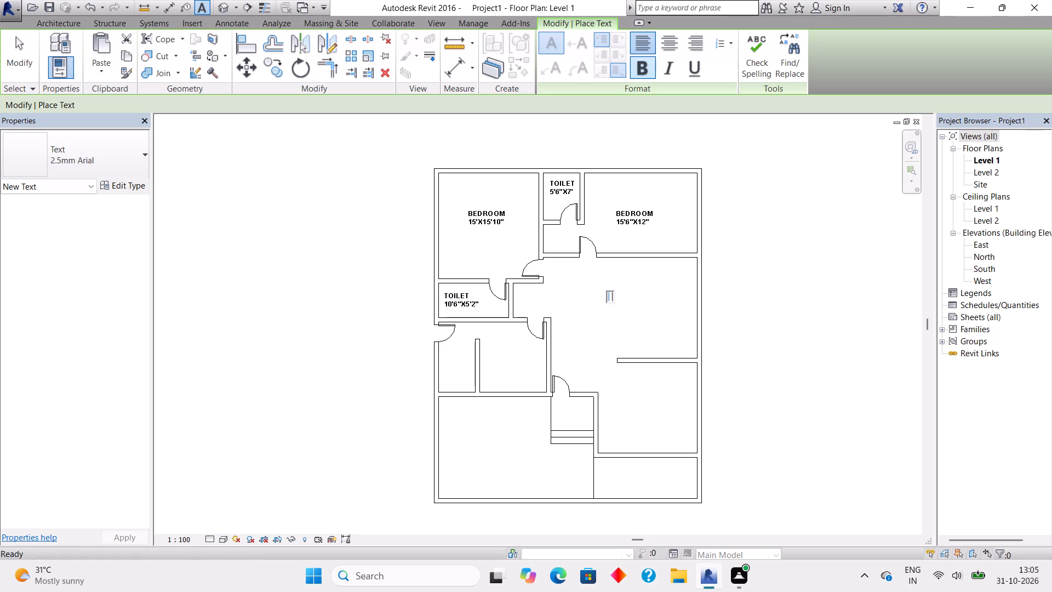
type("INING")
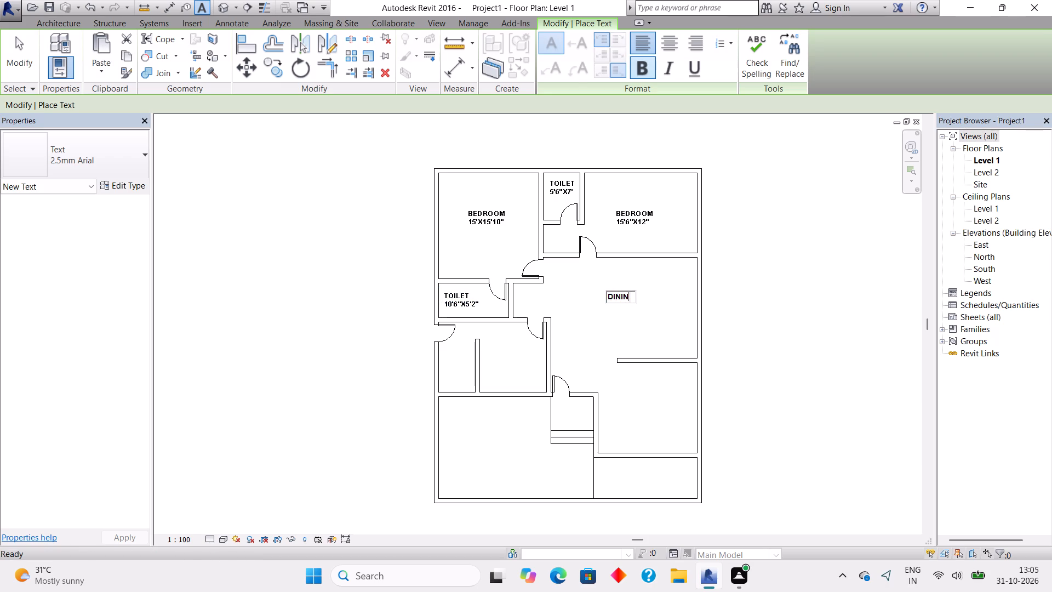
key("space")
type("AREA")
key("Return")
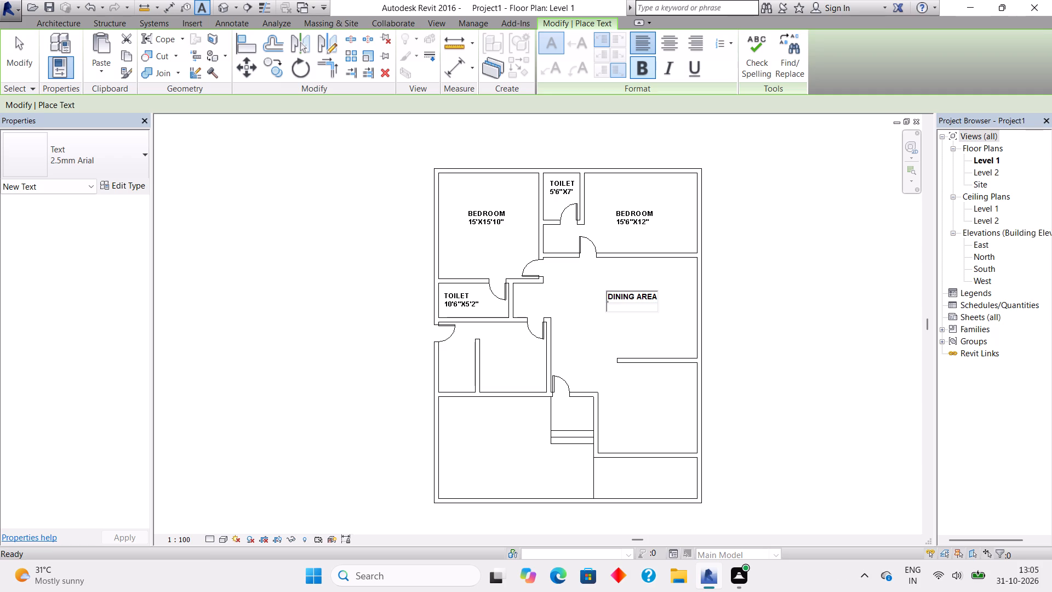
type("18'")
key("6")
key("shift+quotedbl")
type("X15")
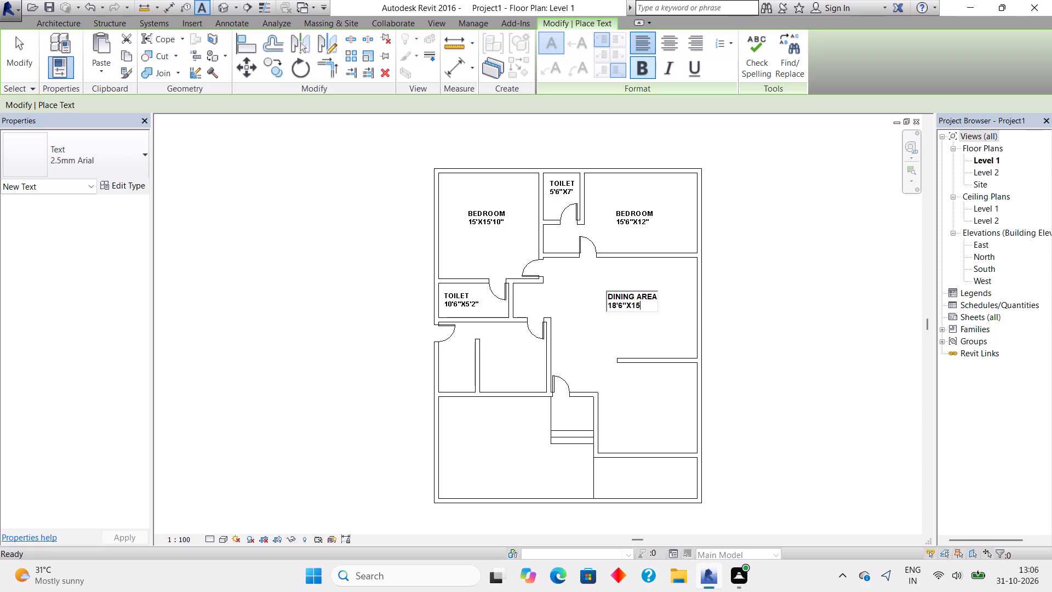
key("apostrophe")
Place a bold two-line text note reading KITCHEN and 5'6"X10'1" in the narrow room along the west wall, south of the toilet.
left_click(442, 361)
left_click(442, 361)
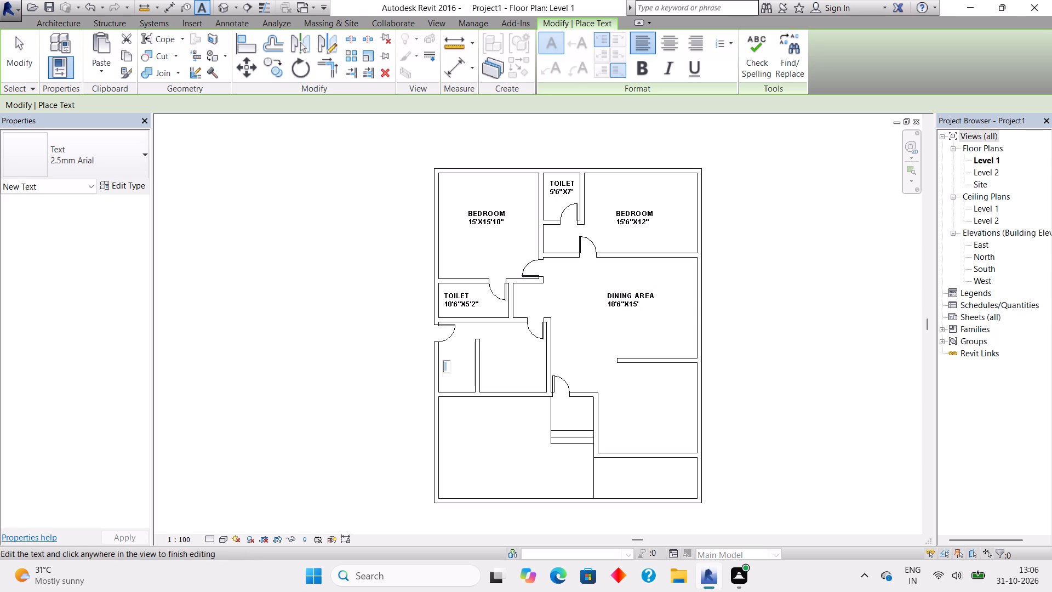
left_click(639, 66)
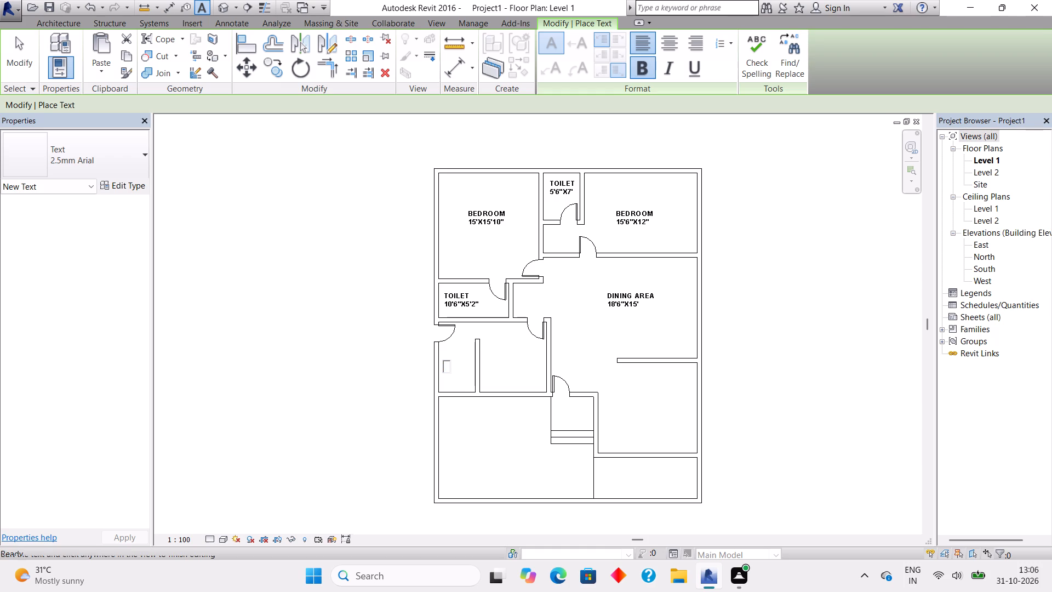
type("KITCHEN")
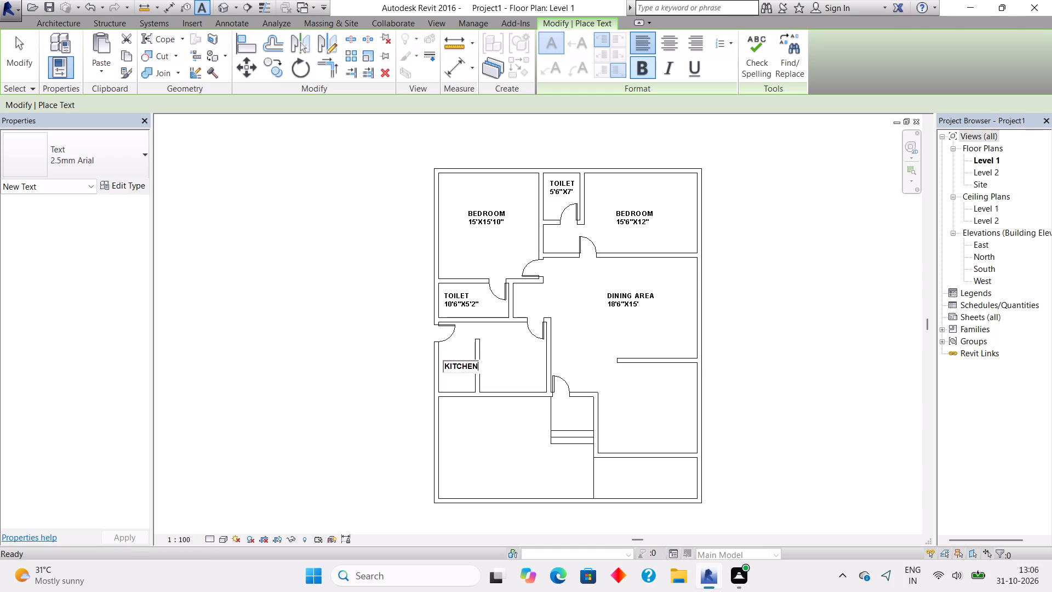
key("Return")
key("5")
key("apostrophe")
key("6")
key("apostrophe")
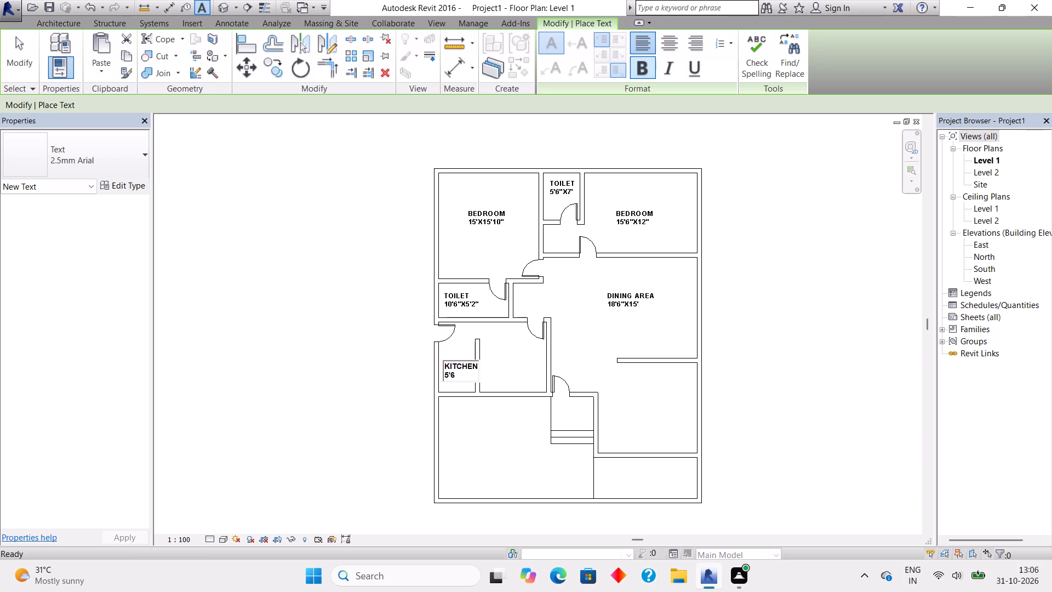
key("BackSpace")
key("shift+quotedbl")
key("x")
type("10")
key("apostrophe")
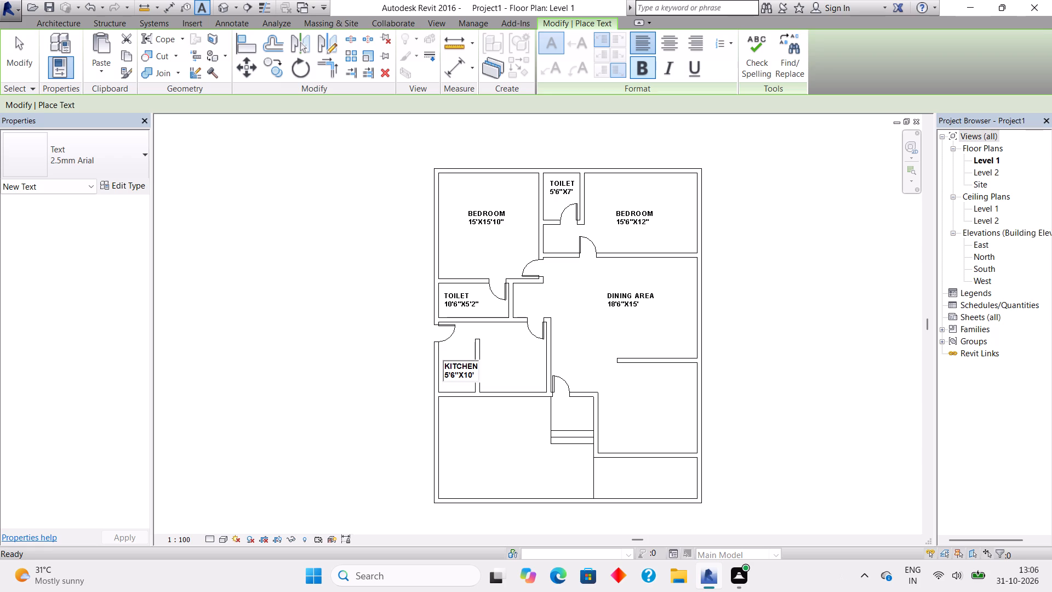
type("1\"")
Place a bold two-line text note reading KITCHEN and 10'X10'1" in the room just east of the narrow kitchen.
left_click(504, 357)
left_click(504, 357)
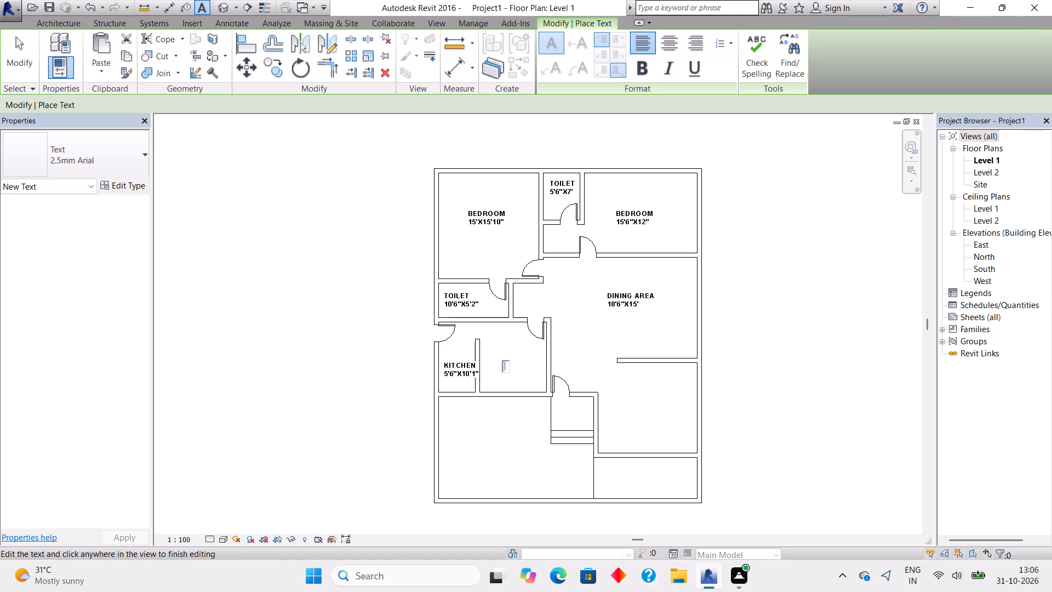
left_click(488, 360)
left_click(488, 360)
left_click(639, 70)
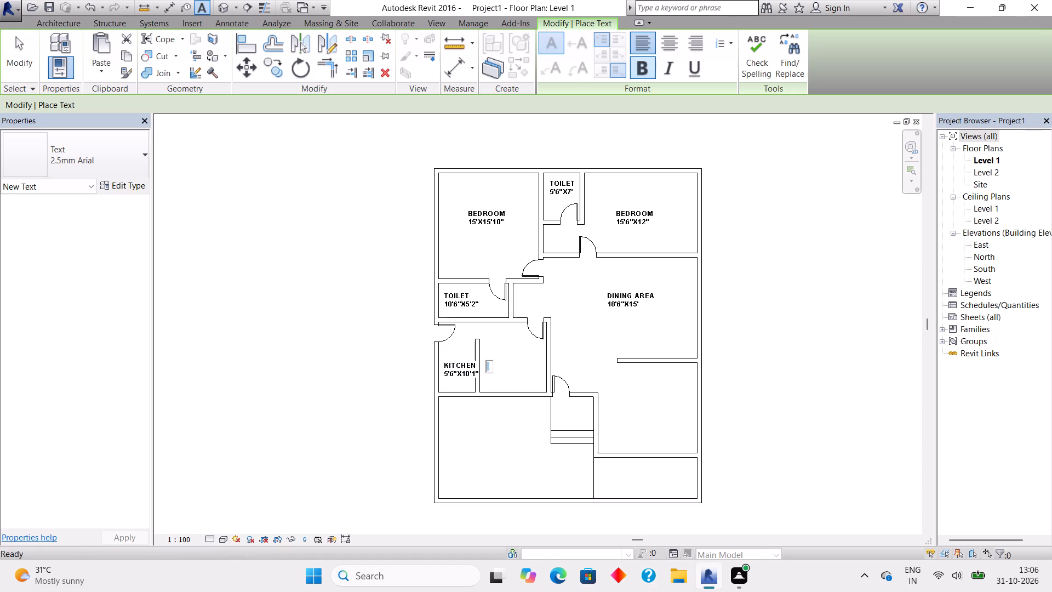
type("KIC")
key("BackSpace")
type("TCHEN")
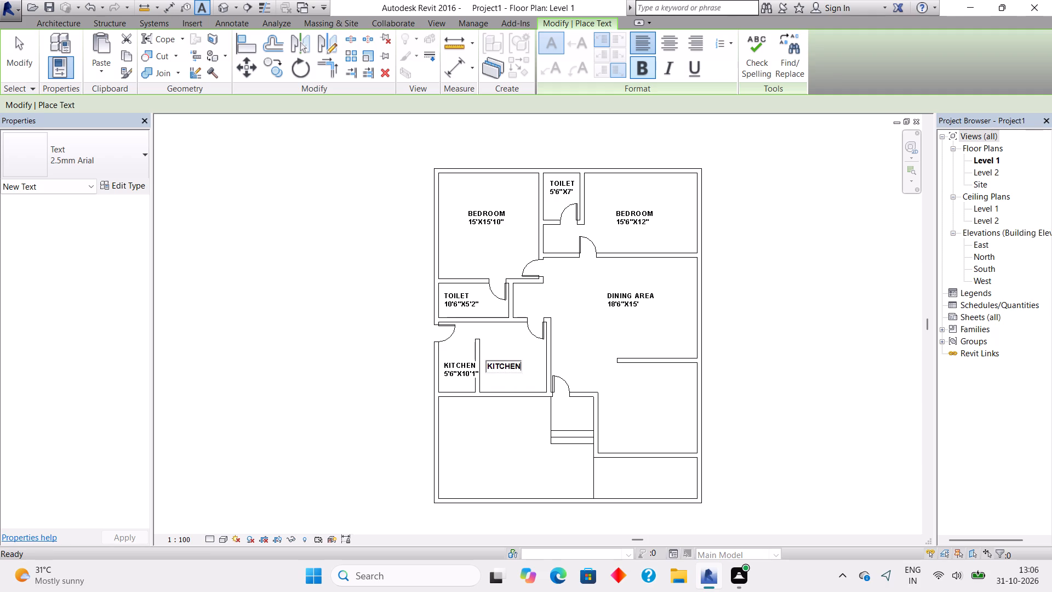
key("Return")
type("10'")
key("x")
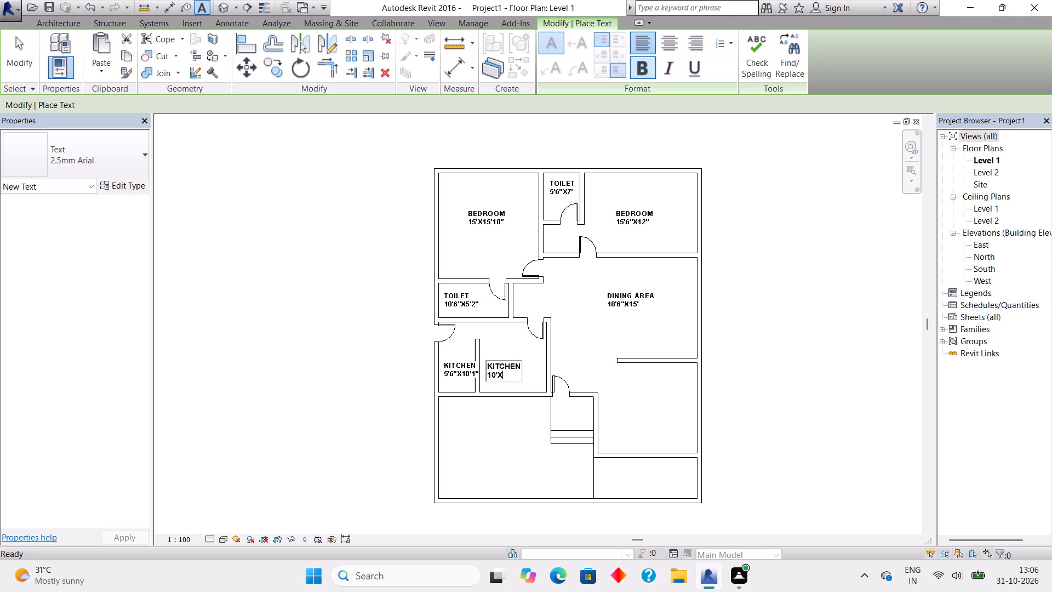
type("10'1")
key("shift+quotedbl")
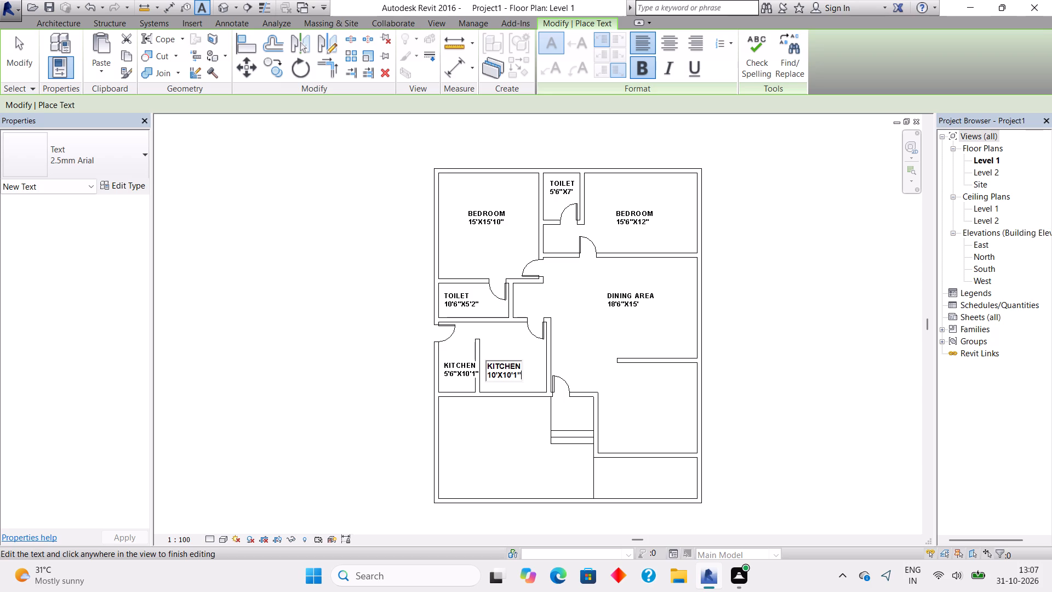
Place a bold two-line text note reading SITOUT and 6'X5' in the small entrance space above the steps.
left_click(558, 407)
left_click(558, 407)
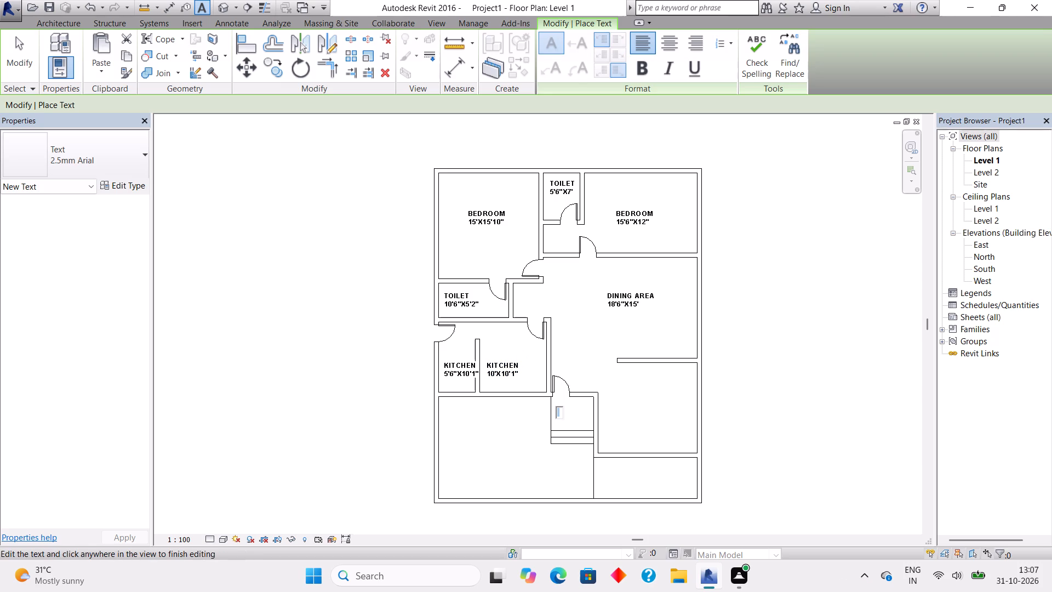
left_click(642, 61)
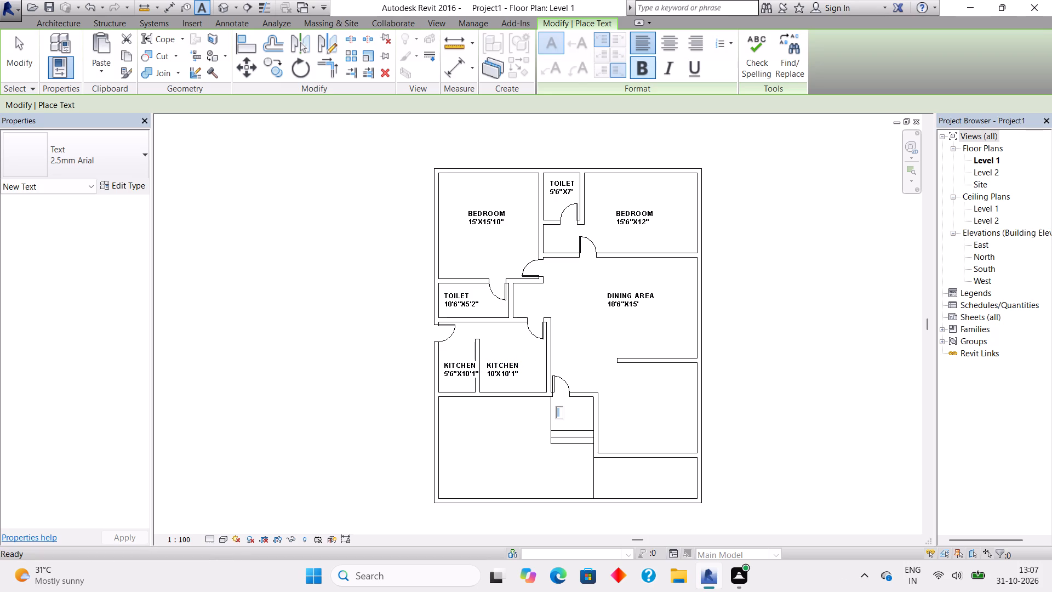
key("s")
key("i")
type("TOUT")
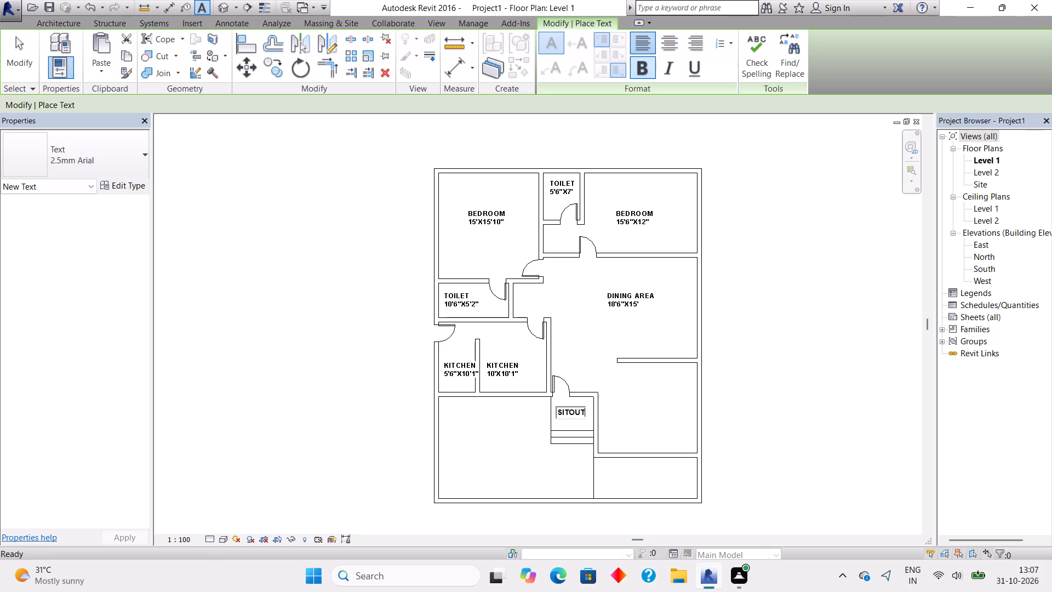
key("Return")
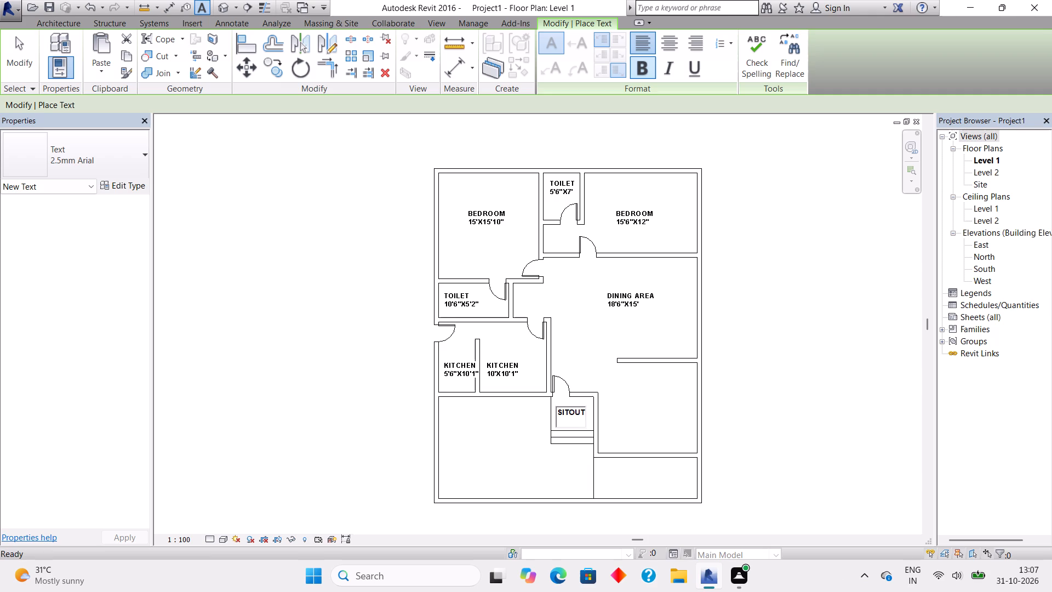
type("6'")
key("x")
key("5")
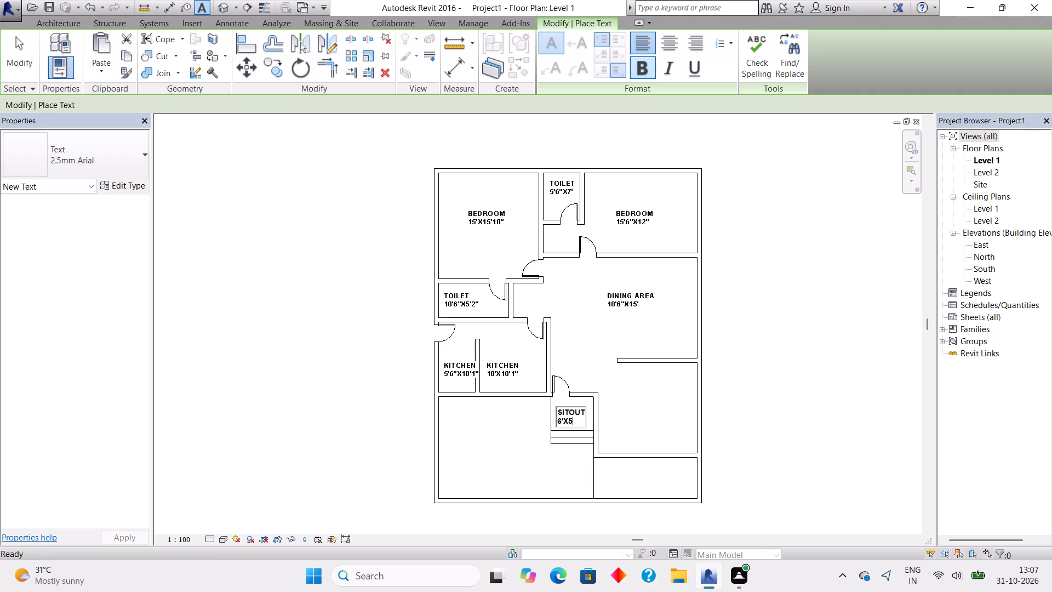
key("apostrophe")
left_click(621, 402)
Place a bold two-line text note reading LIVING AREA and 11'X15' in the room east of the sitout.
left_click(621, 402)
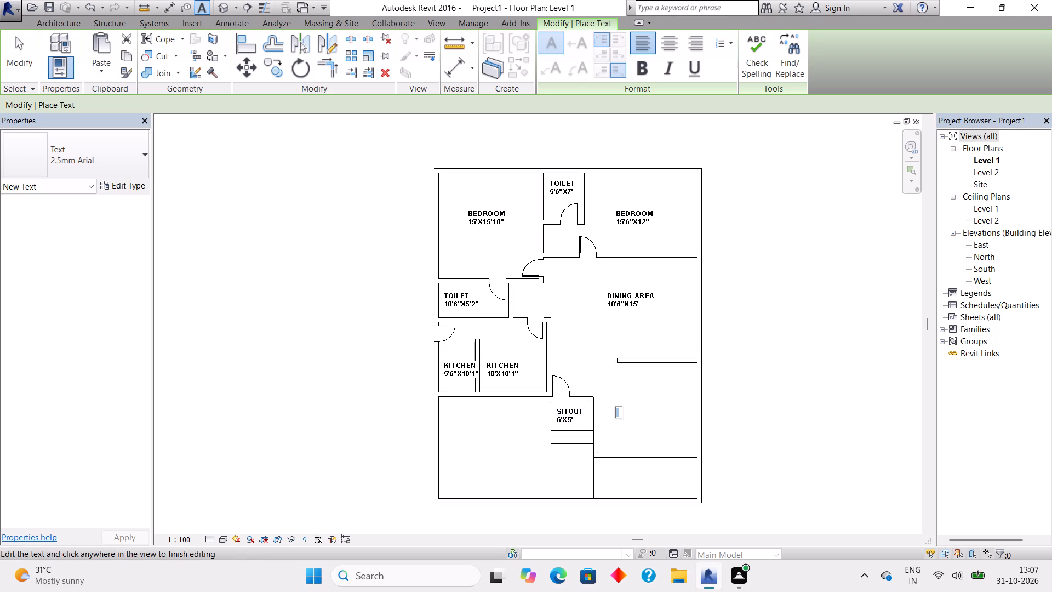
left_click(639, 67)
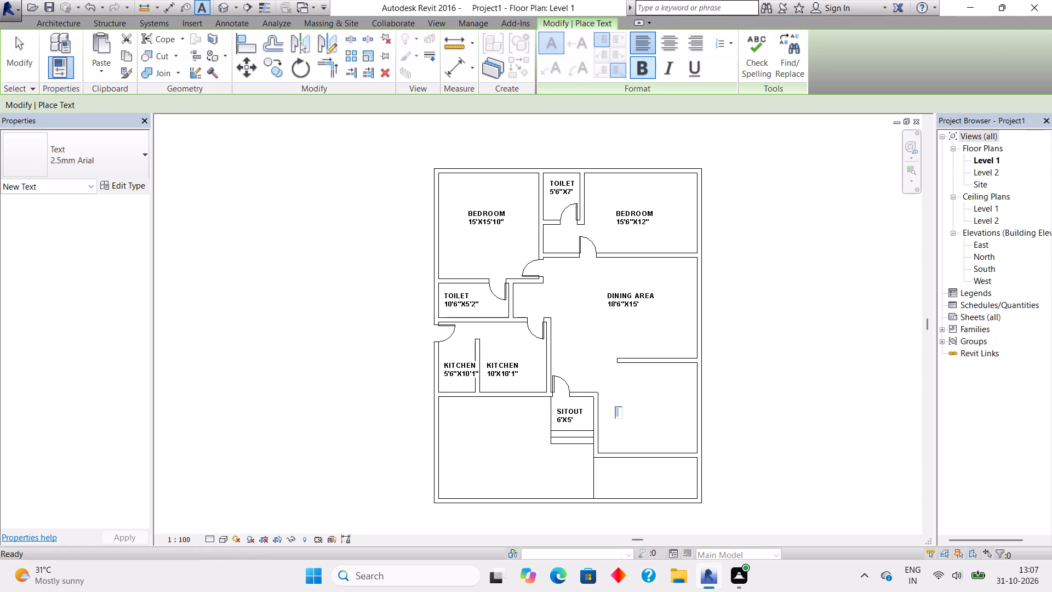
type("LIVING AREA")
key("Return")
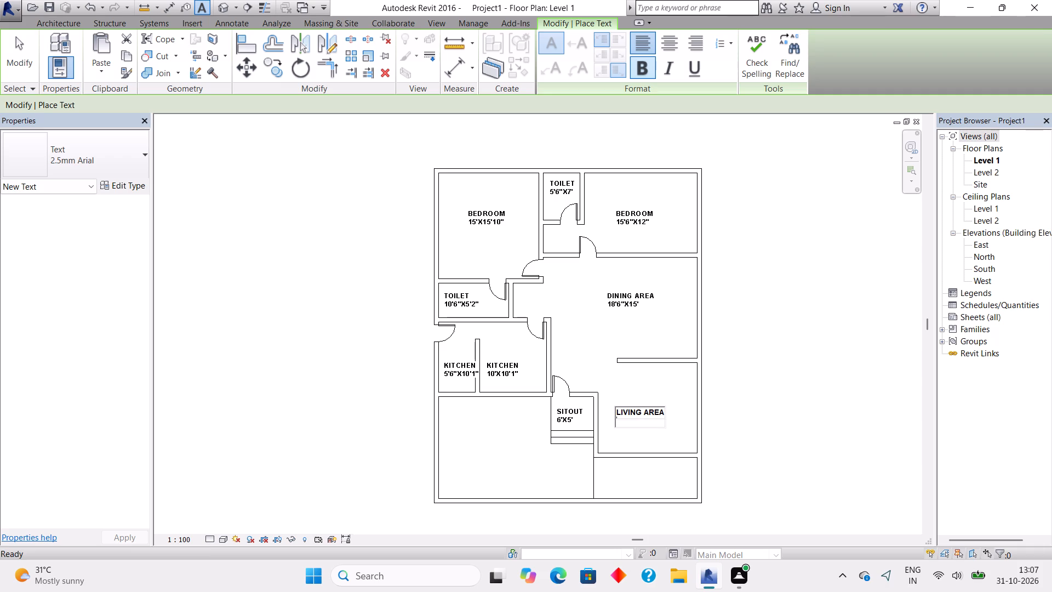
type("11")
key("apostrophe")
type("X15")
key("apostrophe")
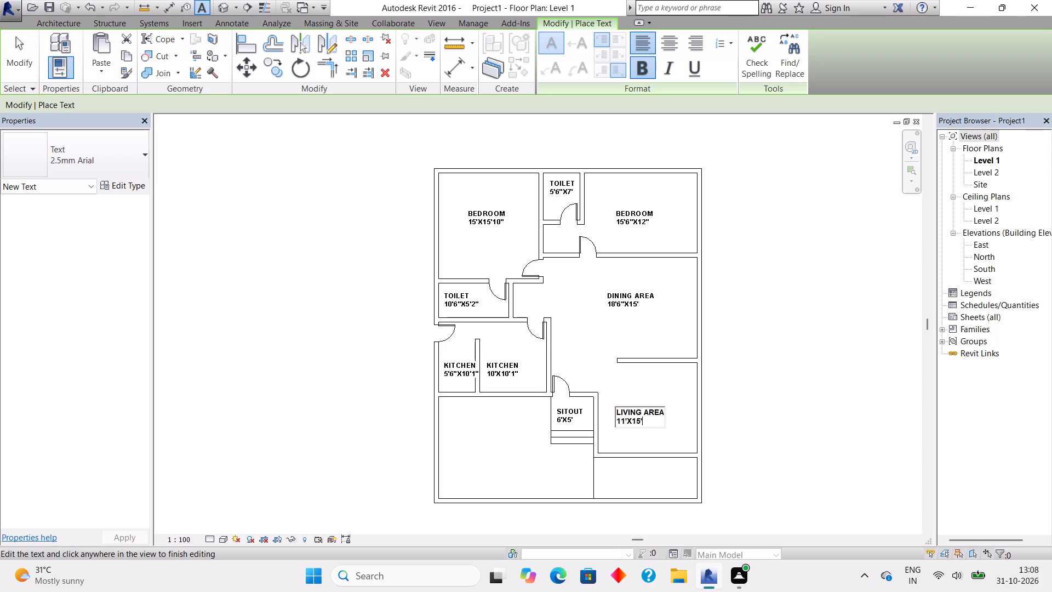
left_click(517, 449)
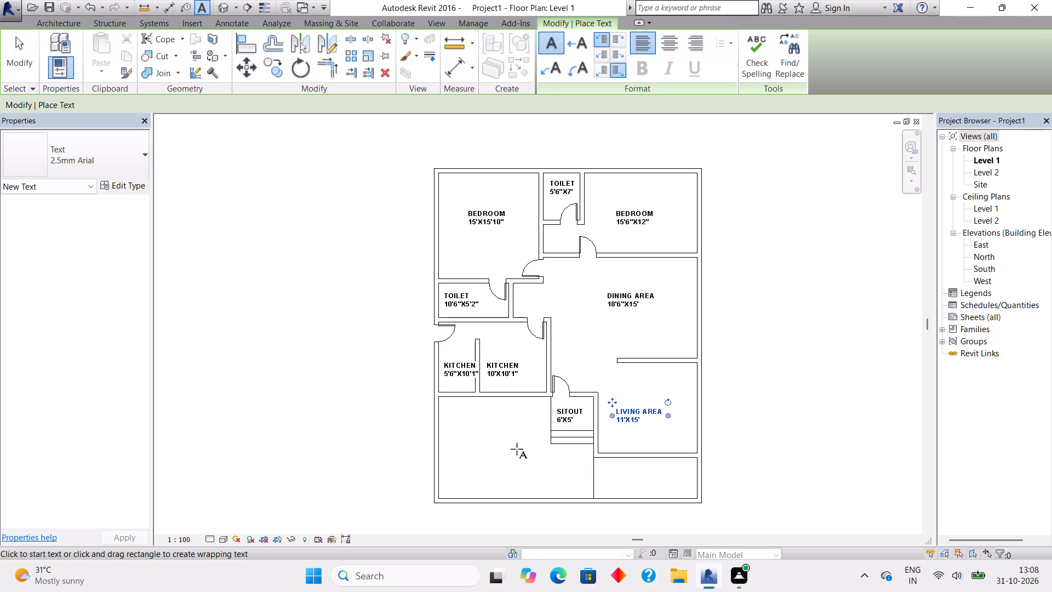
Place a bold two-line text note reading CAR PORCH and 6'X5' in the large southwest space below the kitchens.
left_click(517, 449)
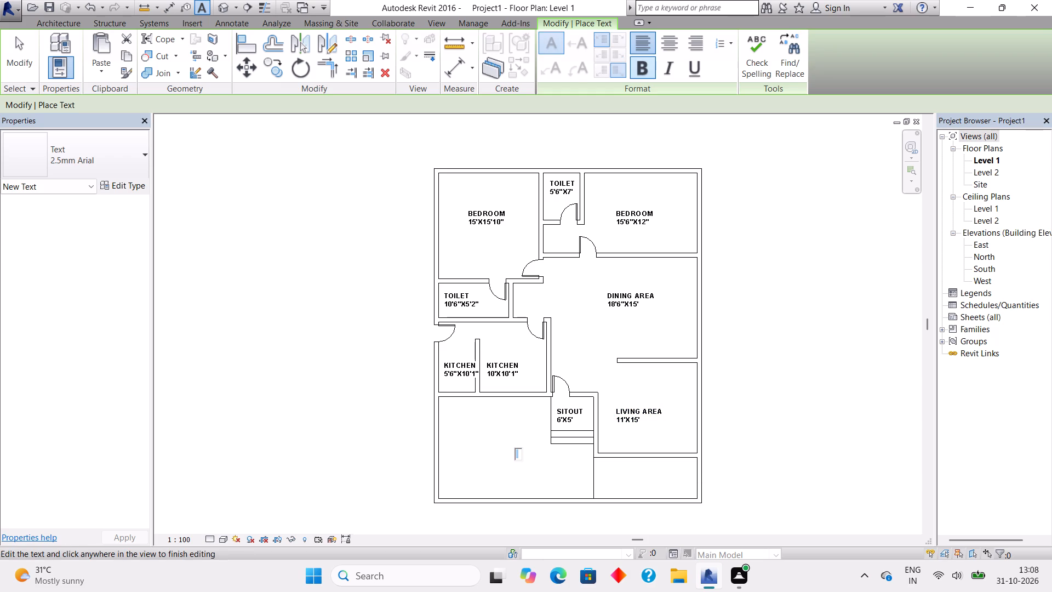
left_click(641, 71)
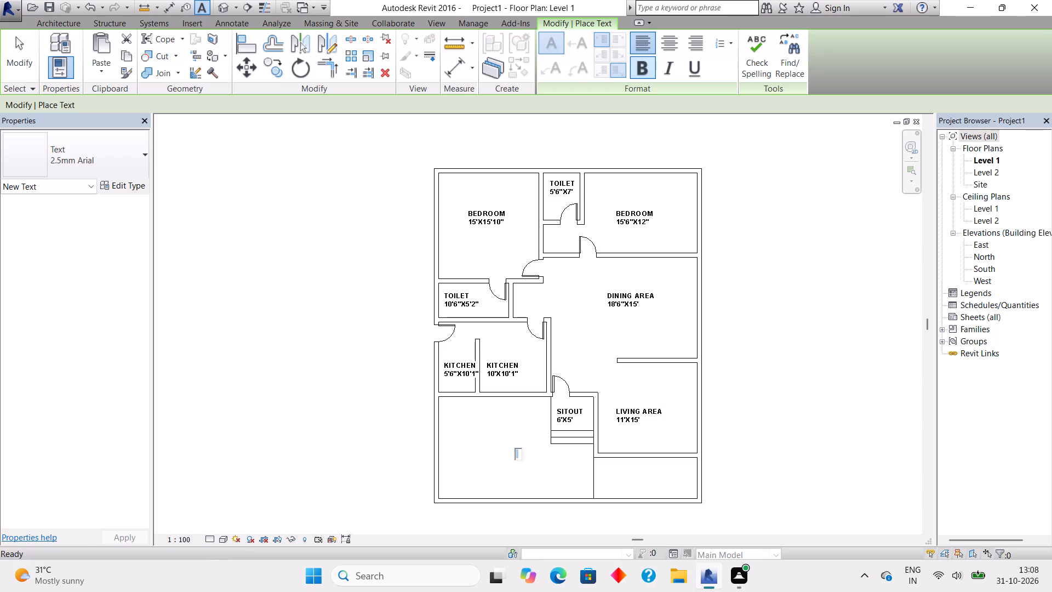
type("CARV")
key("BackSpace")
key("space")
type("PORCH")
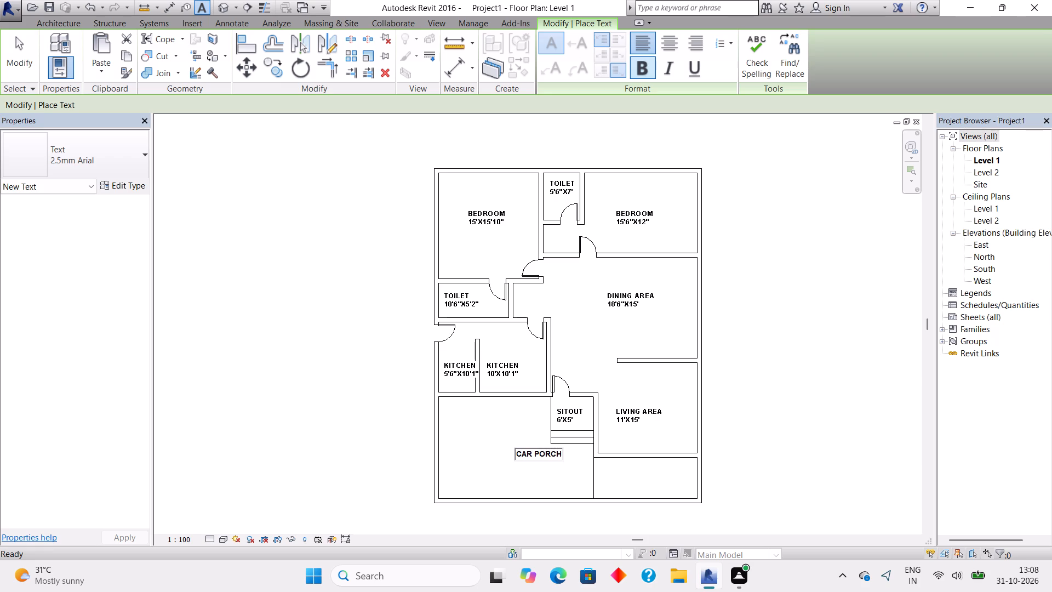
key("Return")
type("6'5")
key("apostrophe")
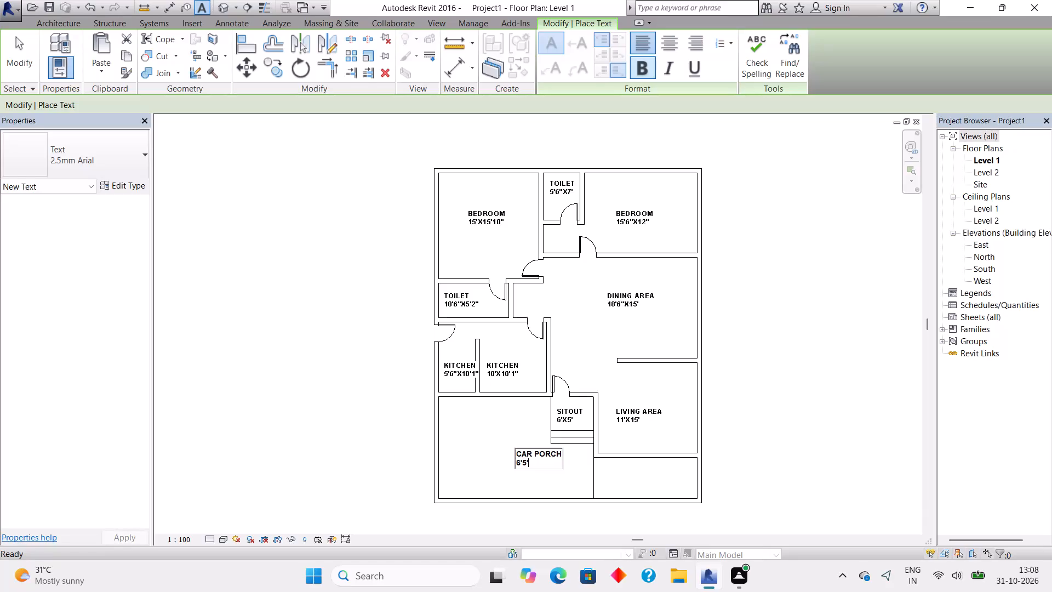
key("BackSpace")
key("BackSpace")
key("x")
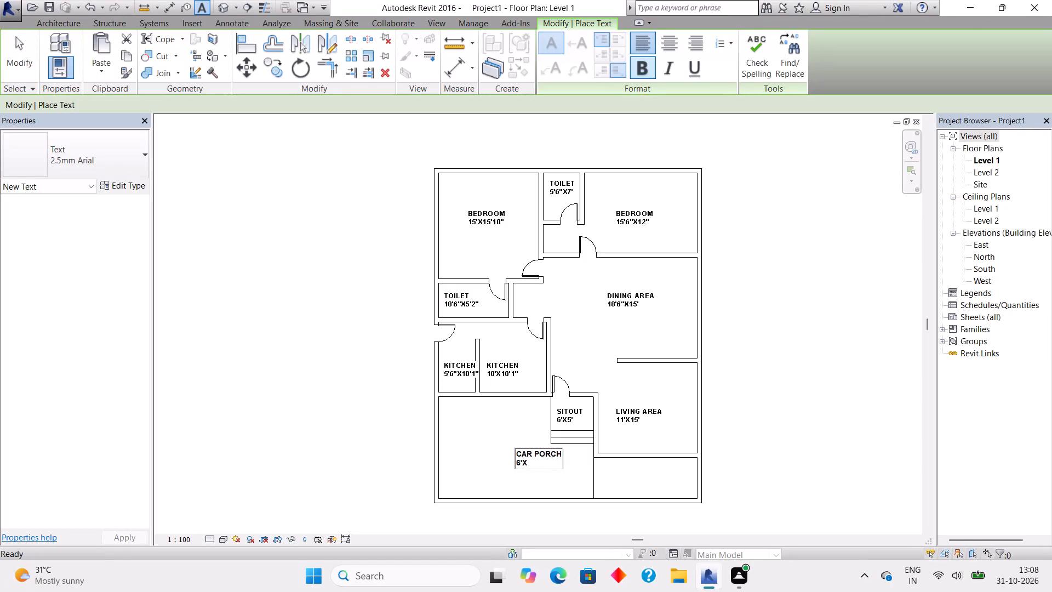
key("5")
key("apostrophe")
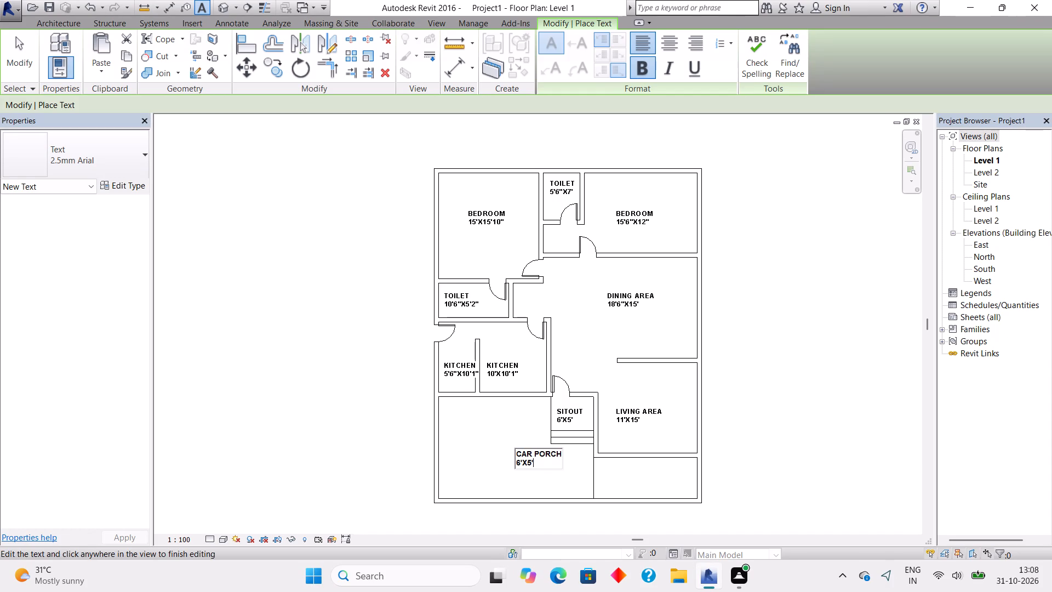
left_click(554, 475)
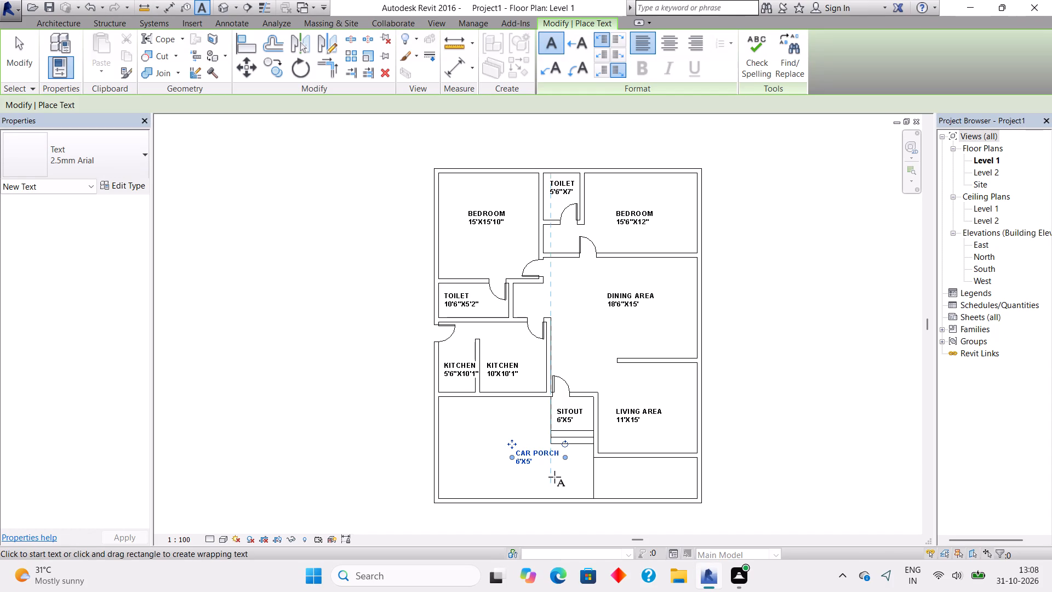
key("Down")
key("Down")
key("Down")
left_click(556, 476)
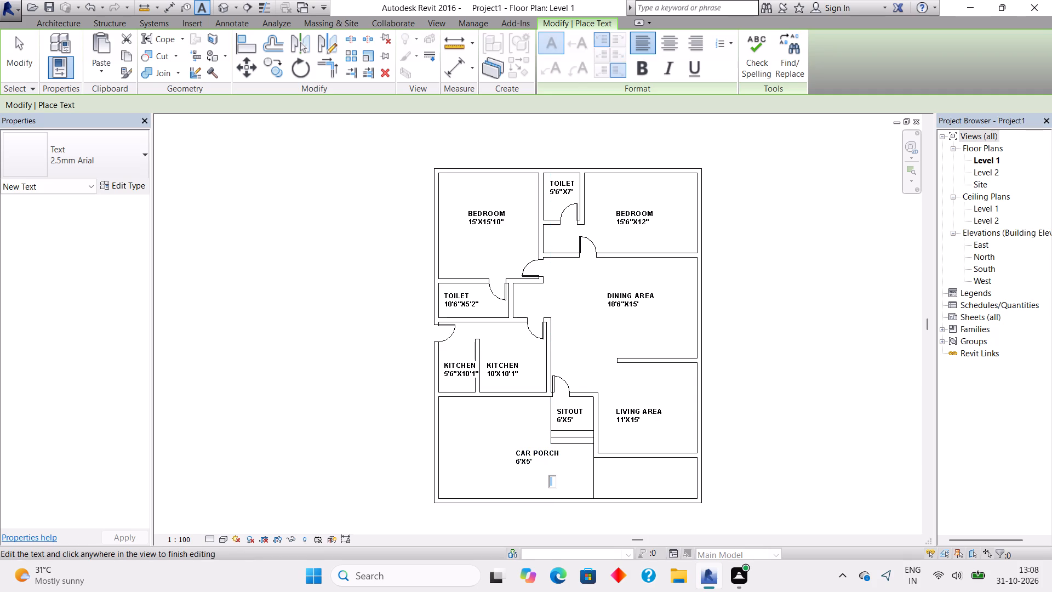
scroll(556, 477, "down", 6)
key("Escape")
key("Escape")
Nudge the CAR PORCH text note slightly south, by a net two increments.
left_click(536, 468)
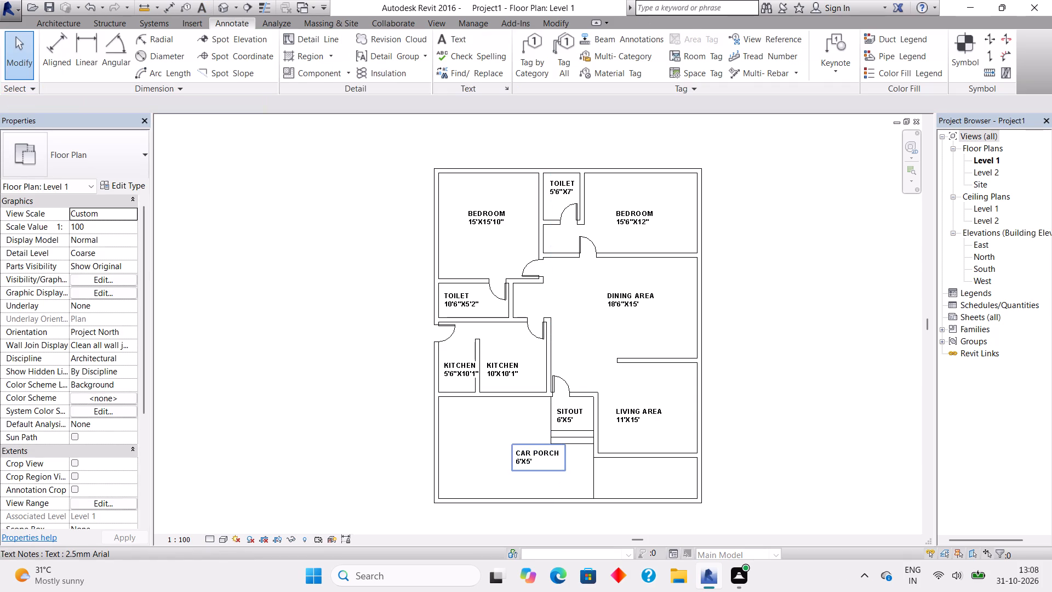
key("Down")
key("Down")
key("Up")
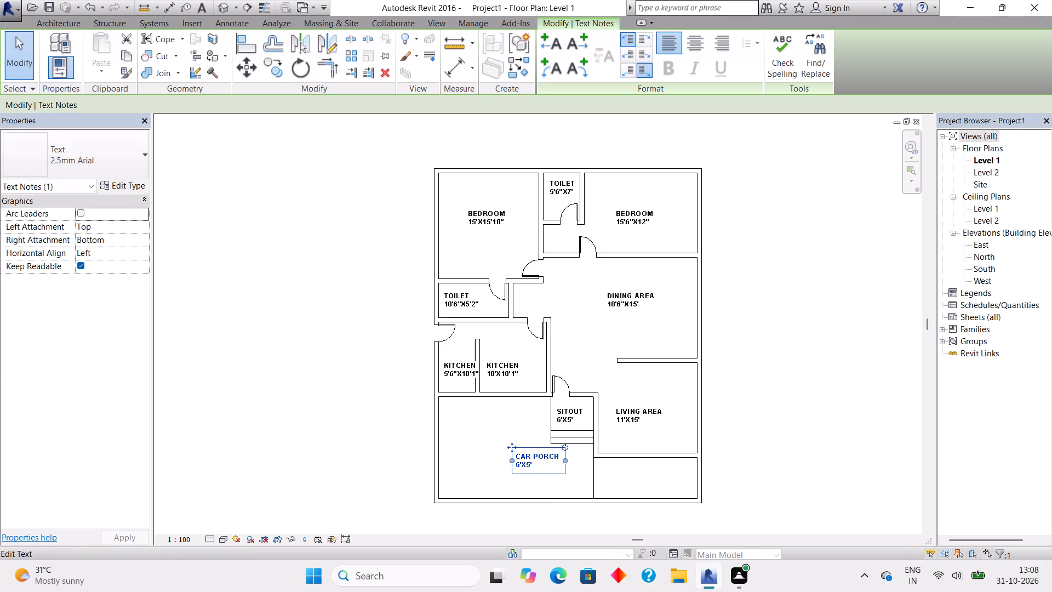
key("Down")
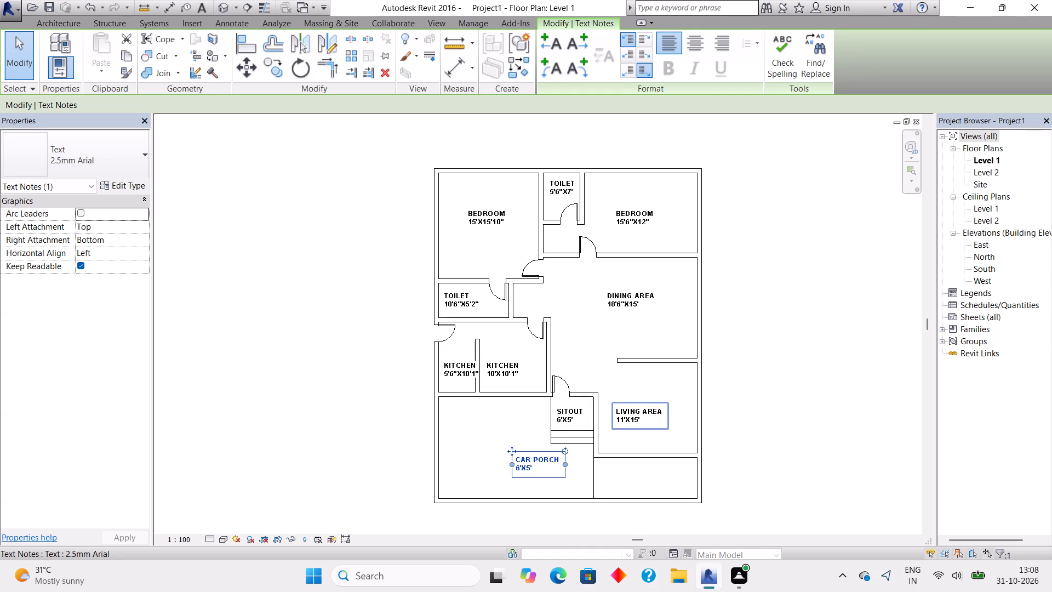
Nudge the LIVING AREA text note two increments east and two increments north within its room.
left_click(618, 415)
key("Right")
key("Right")
key("Up")
key("Up")
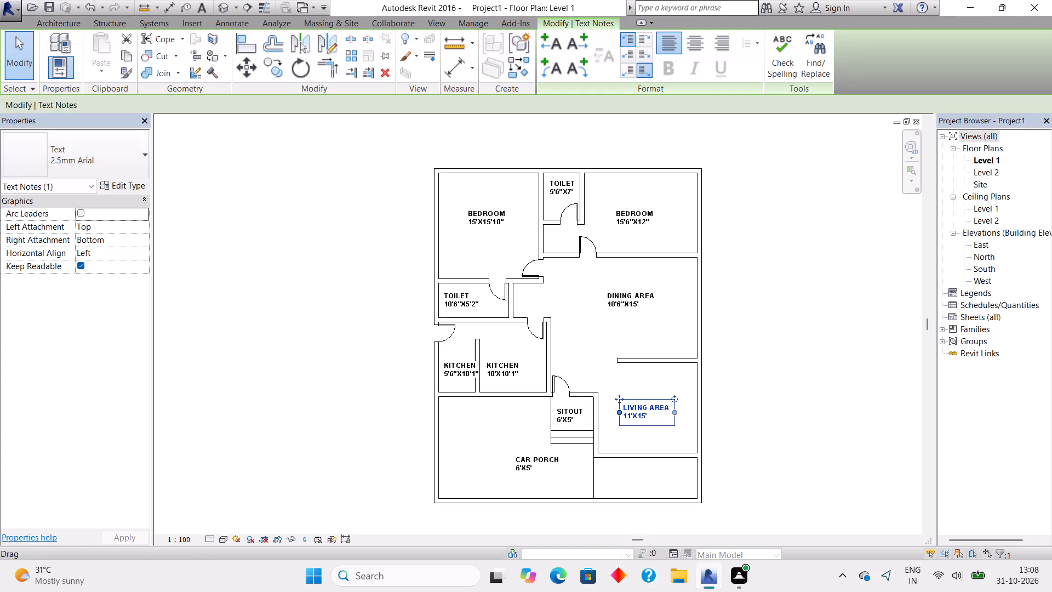
Nudge the DINING AREA text note two increments south within its room.
left_click(619, 298)
key("Down")
key("Down")
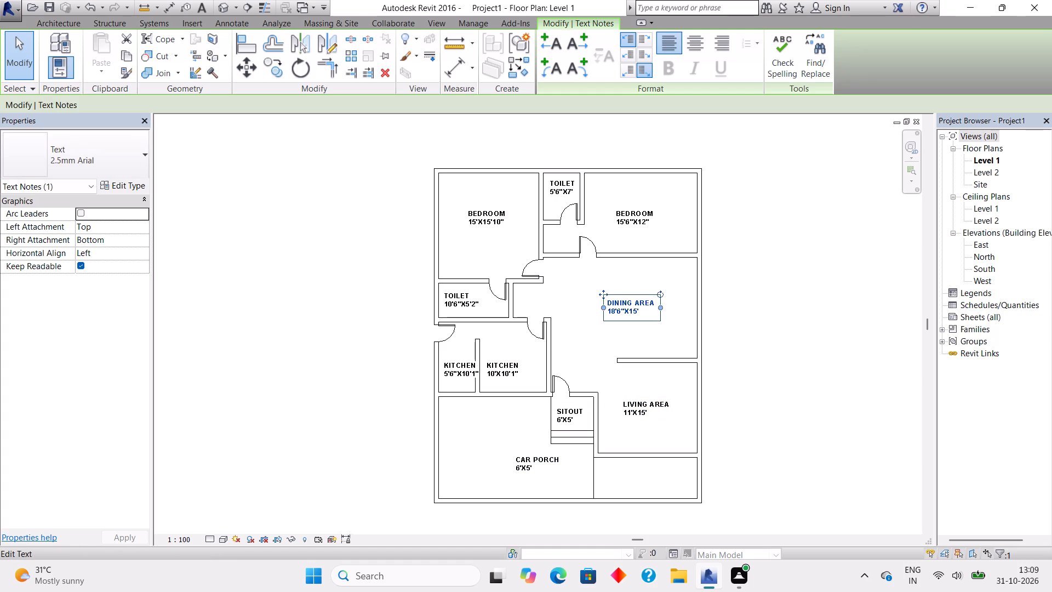
Nudge the northeast BEDROOM text note one increment north and one increment east.
left_click(627, 223)
key("Up")
key("Right")
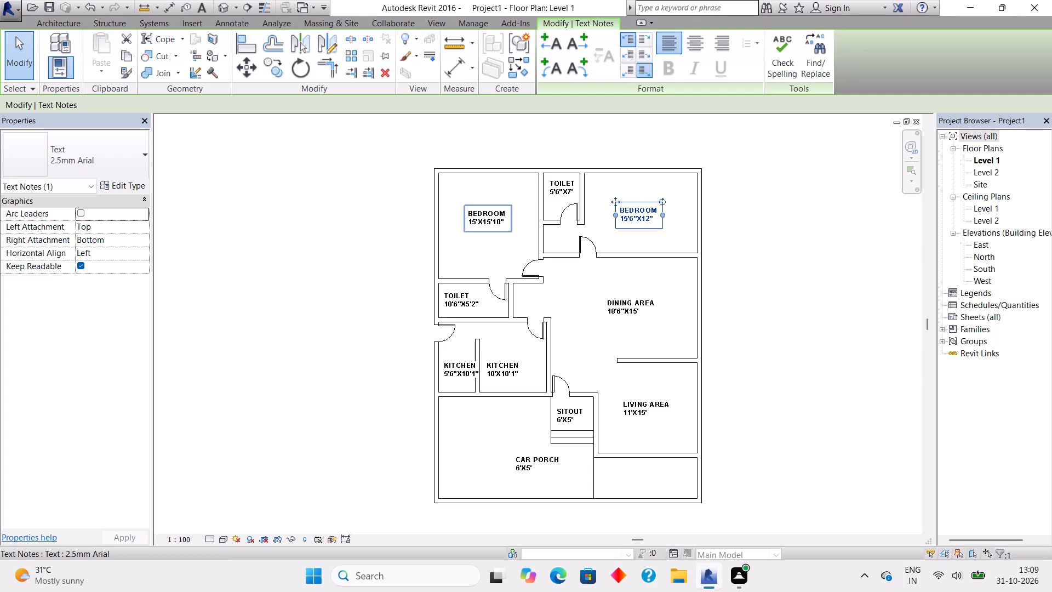
Nudge the TOILET text note south of the northwest bedroom one increment east.
left_click(479, 298)
key("Right")
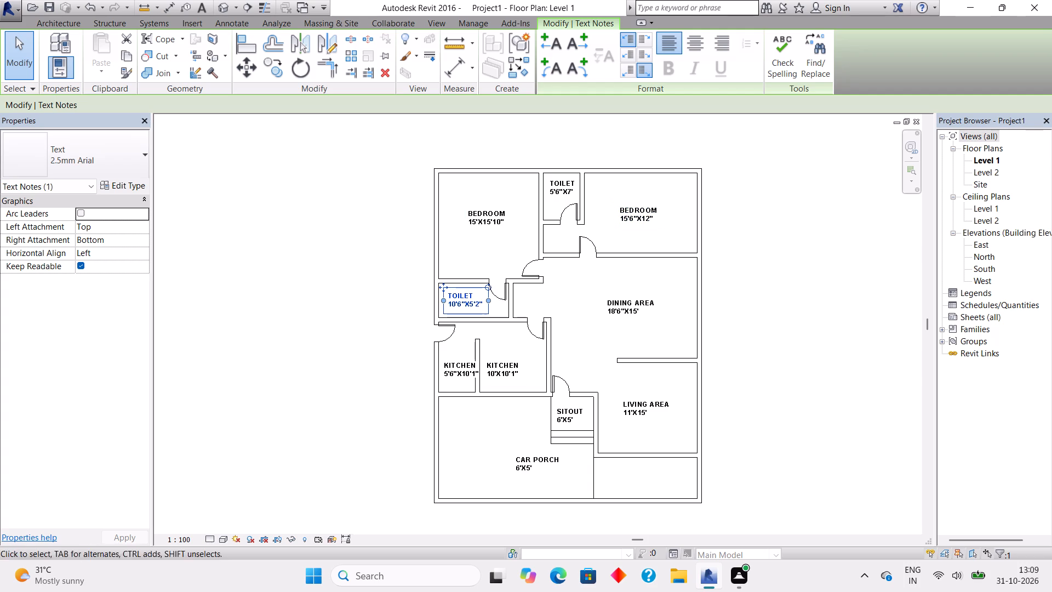
Nudge the 5'6"X10'1" KITCHEN text note two increments west within its room.
left_click(461, 368)
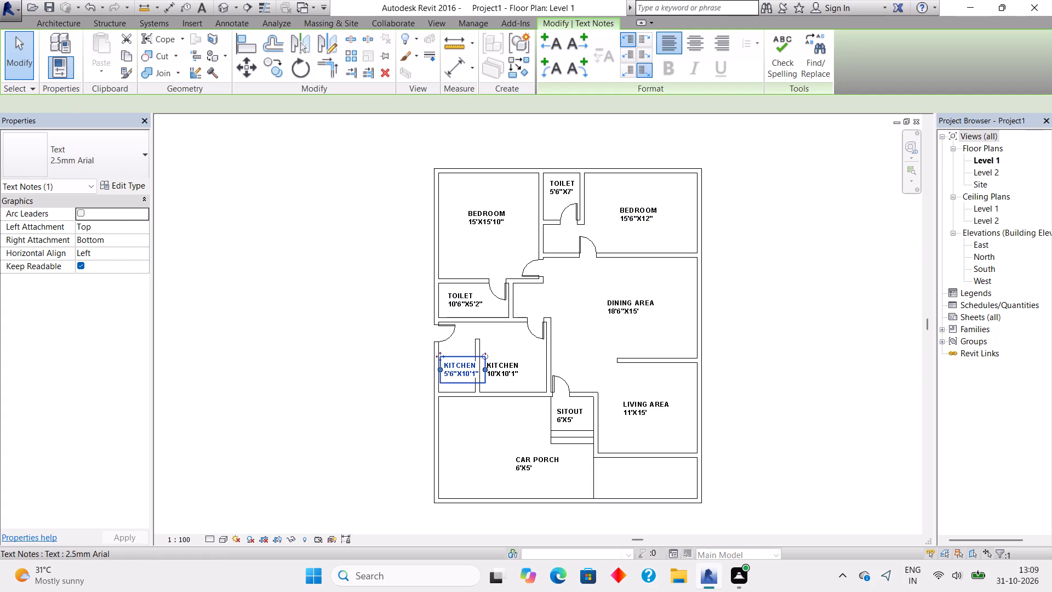
key("Left")
scroll(461, 368, "up", 7)
key("Left")
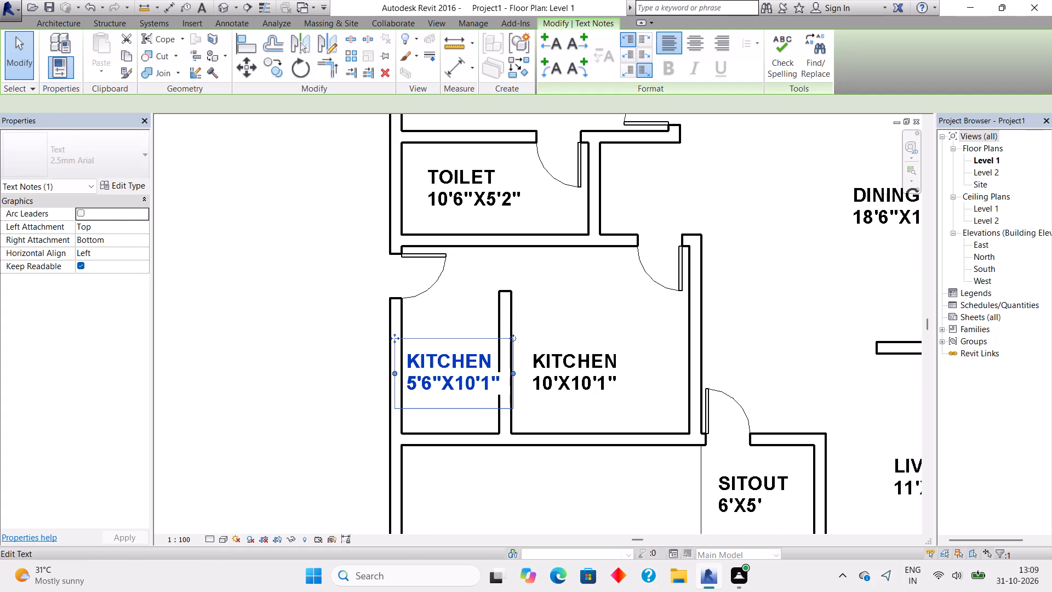
Nudge the 10'X10'1" KITCHEN text note six increments east and nine increments north within its room.
left_click(592, 349)
key("Right")
key("Right")
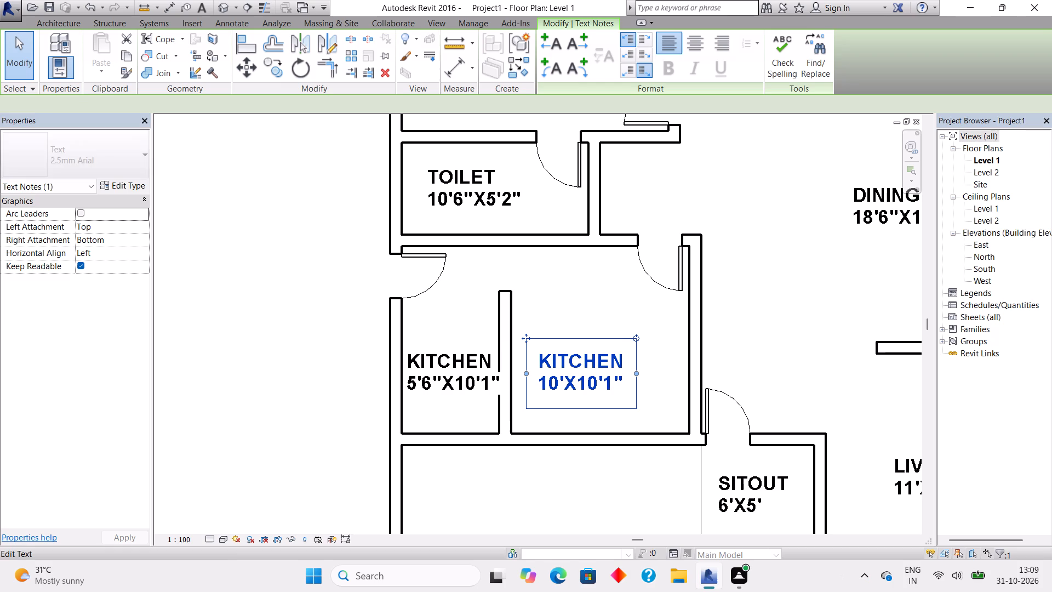
key("Right")
key("Right")
key("Right")
key("Right")
key("Up")
key("Up")
key("Up")
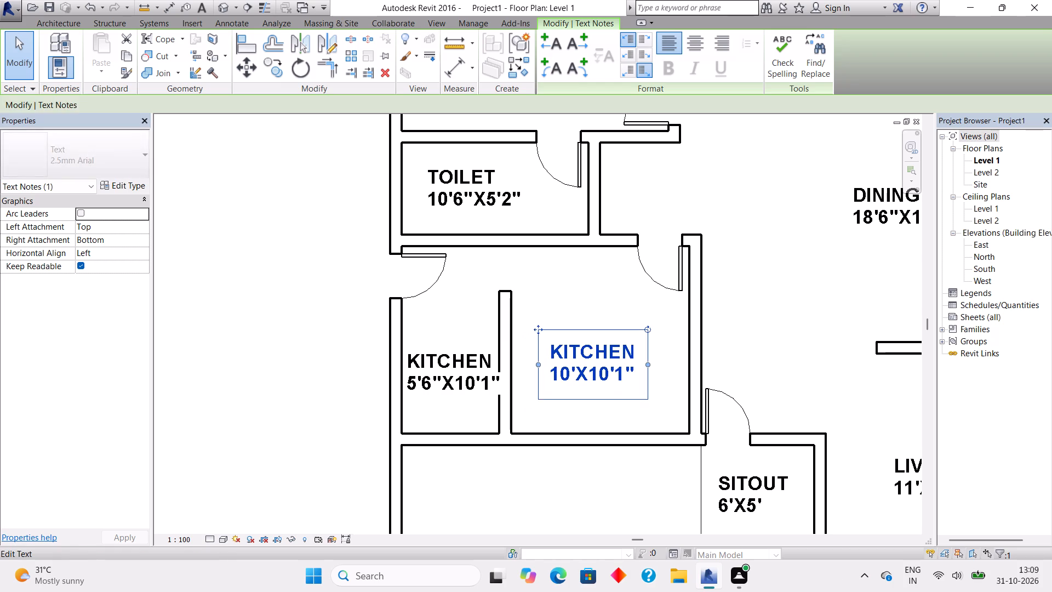
key("Up")
key("Up")
key("Up")
key("Up")
key("Up")
key("Up")
Nudge the SITOUT text note one increment north.
scroll(592, 349, "down", 1)
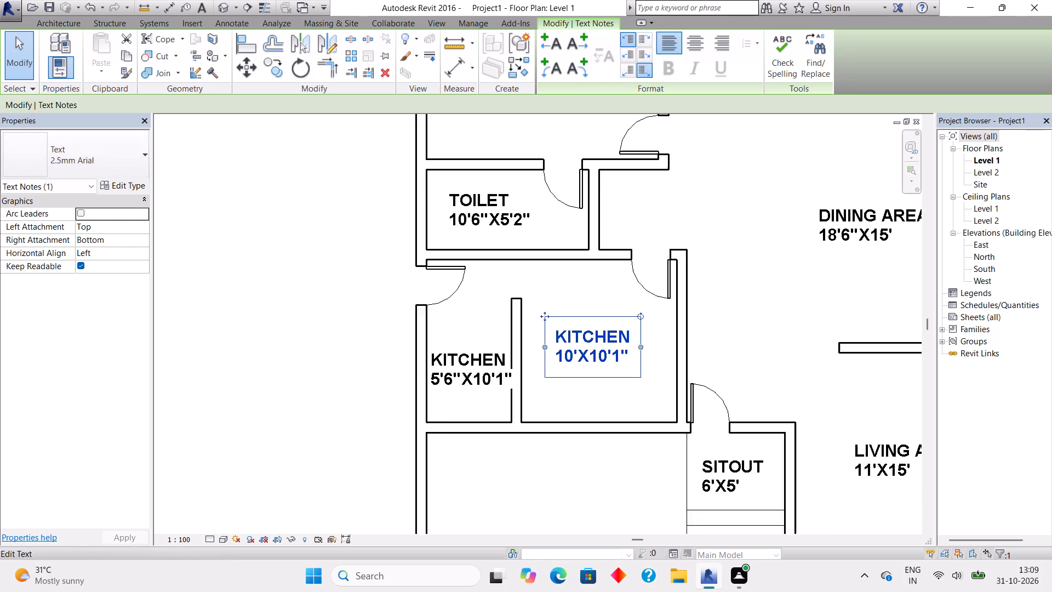
scroll(592, 349, "down", 4)
left_click(672, 420)
key("Up")
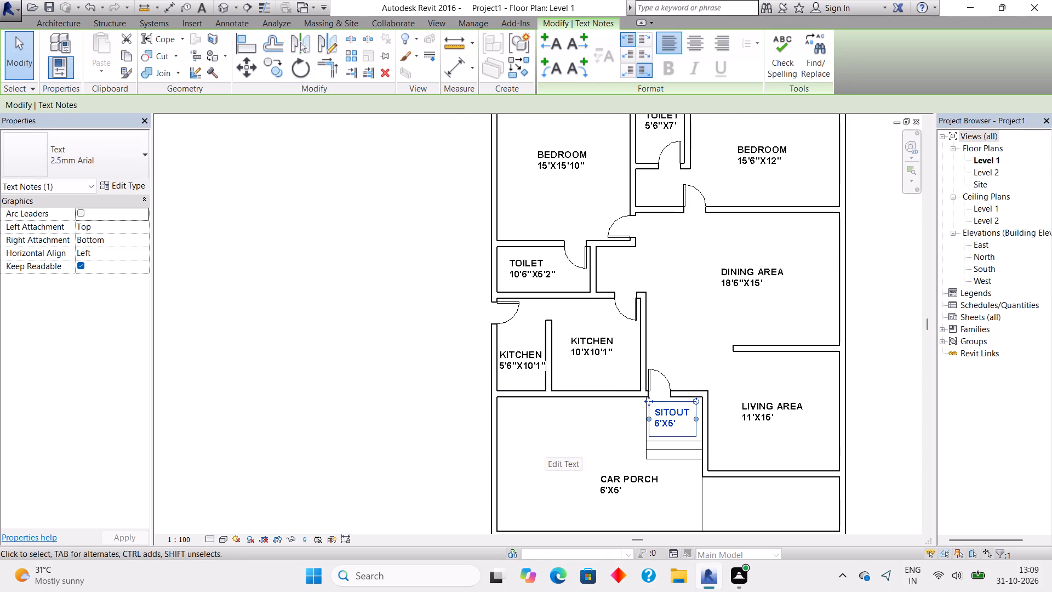
Trim the east exterior wall to a corner with the living area's south wall.
scroll(545, 441, "down", 4)
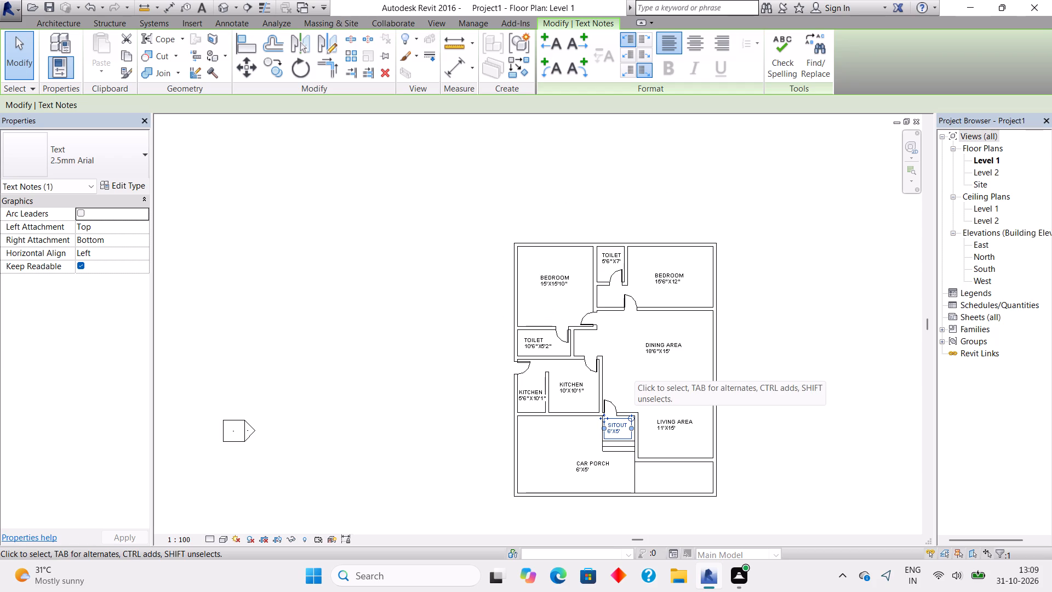
scroll(634, 365, "down", 2)
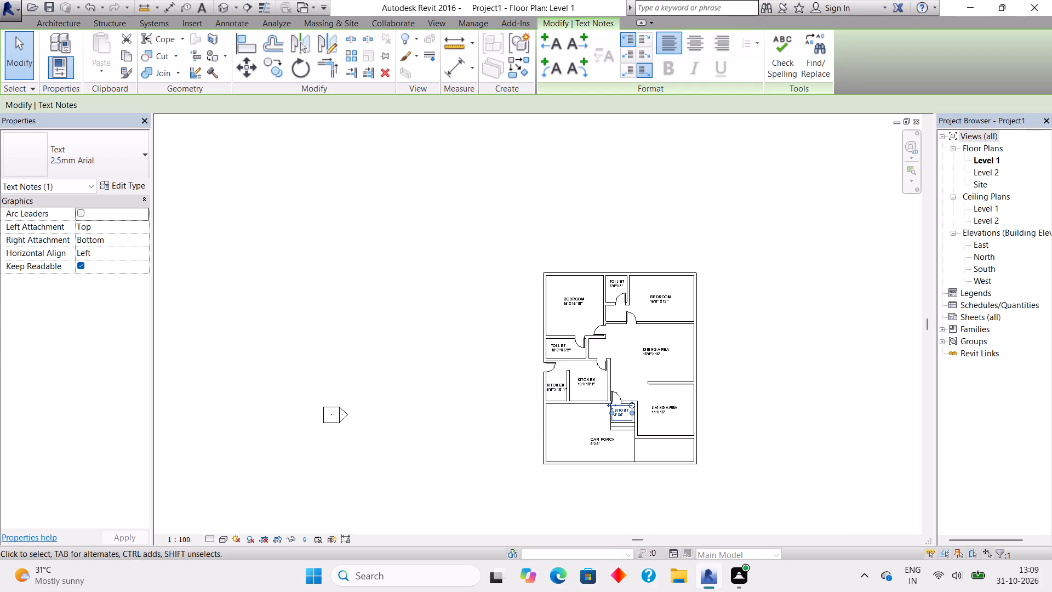
scroll(668, 430, "up", 2)
scroll(593, 328, "up", 2)
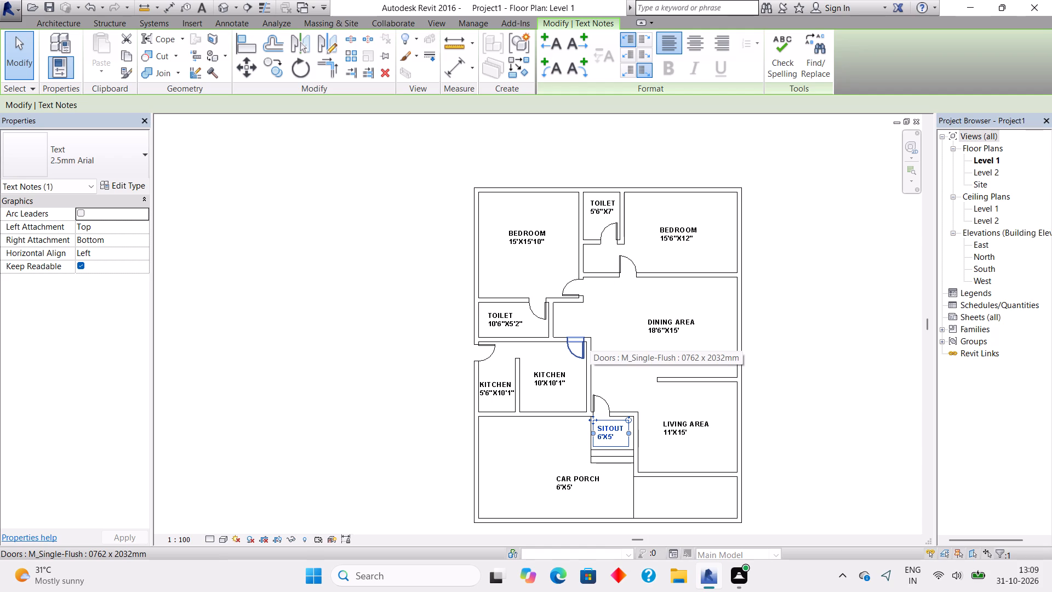
middle_click_drag(633, 505, 635, 423)
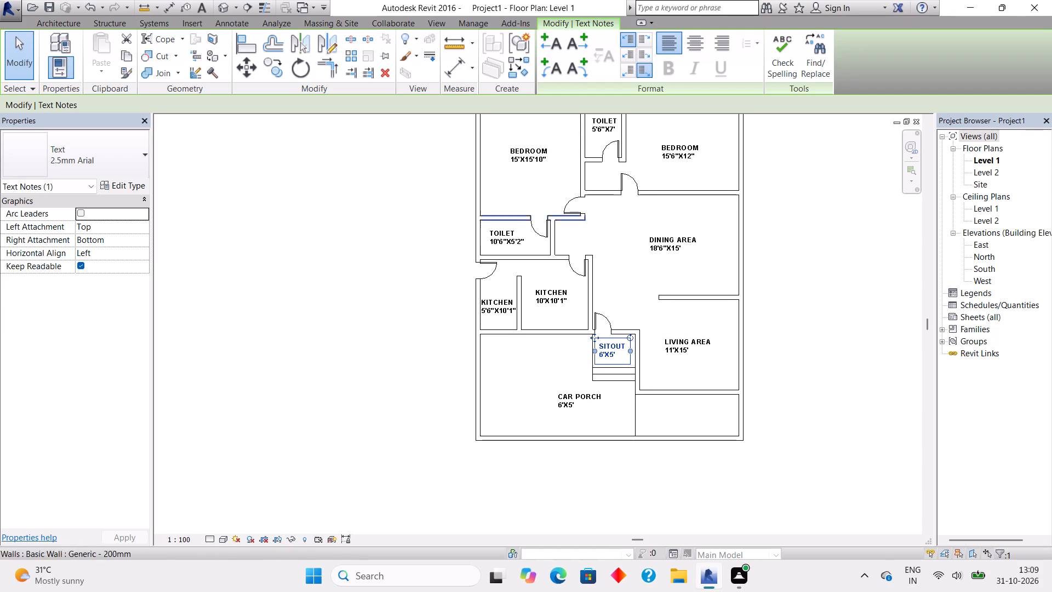
left_click(742, 365)
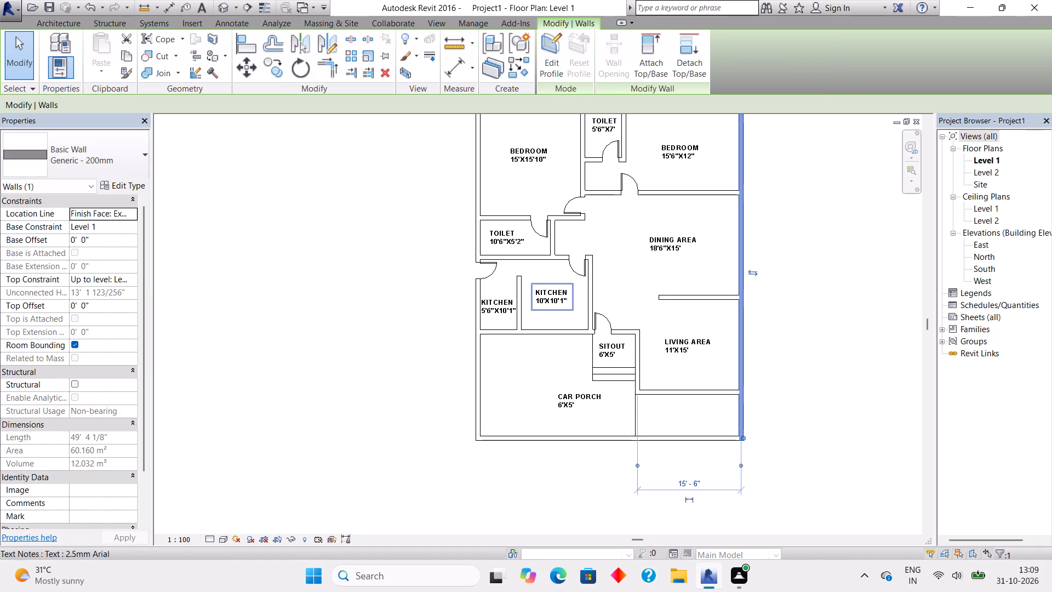
left_click(328, 67)
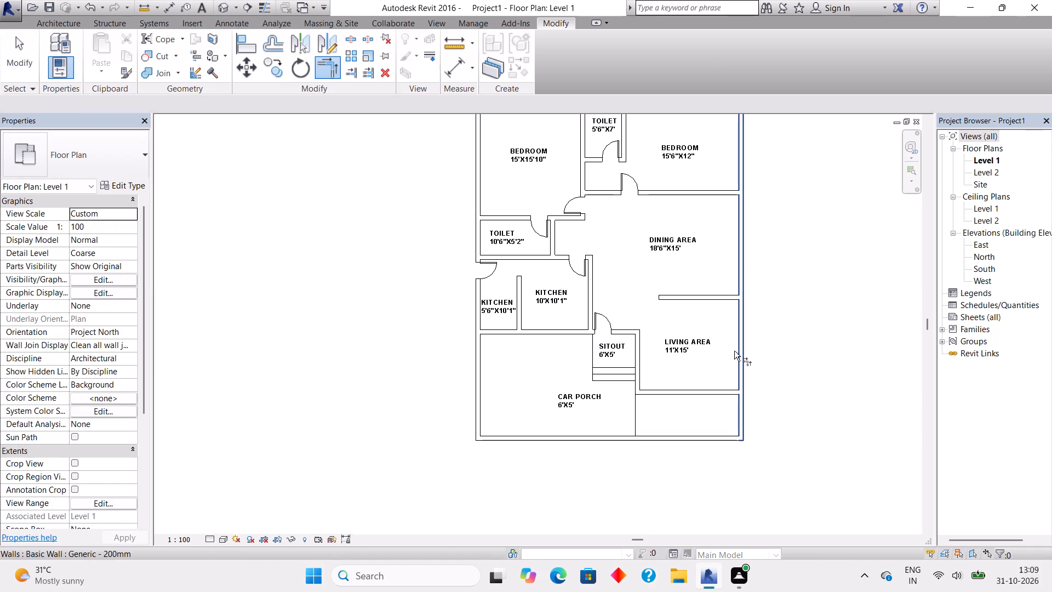
left_click(737, 351)
left_click(713, 392)
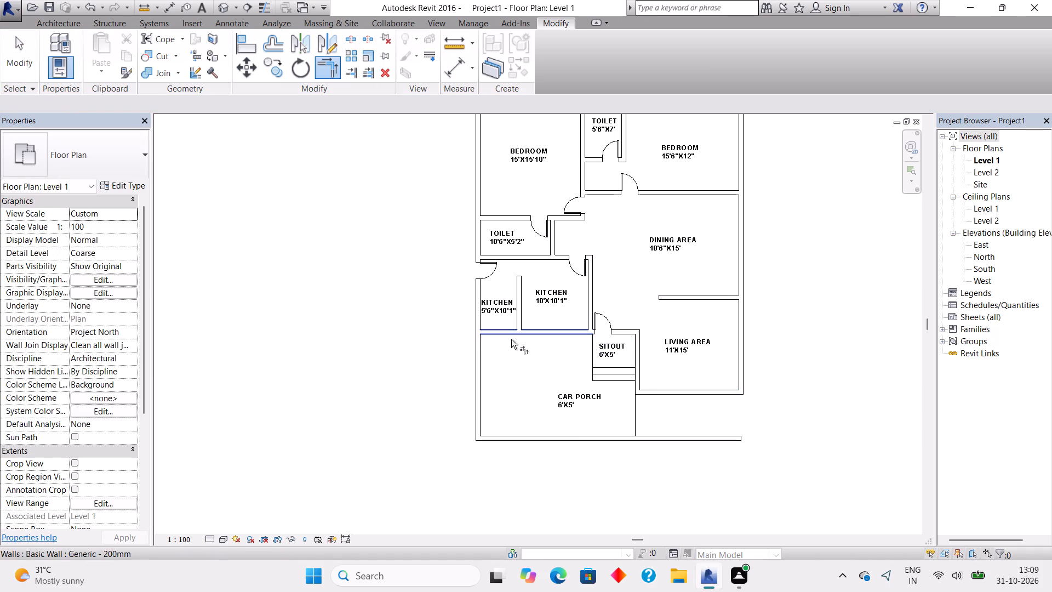
Delete the exterior wall along the south side of the car porch.
left_click(549, 440)
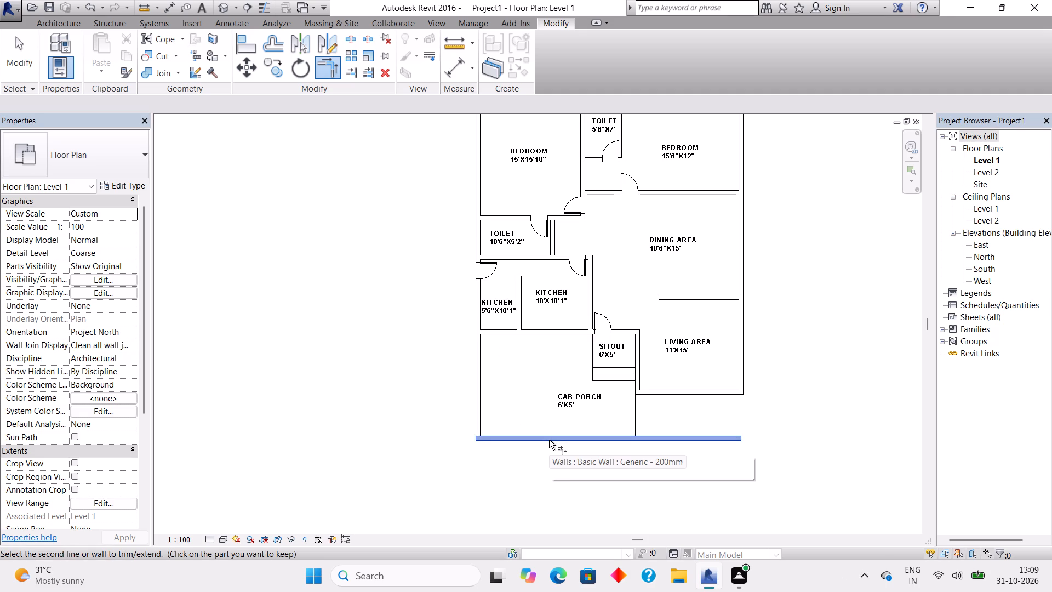
key("Delete")
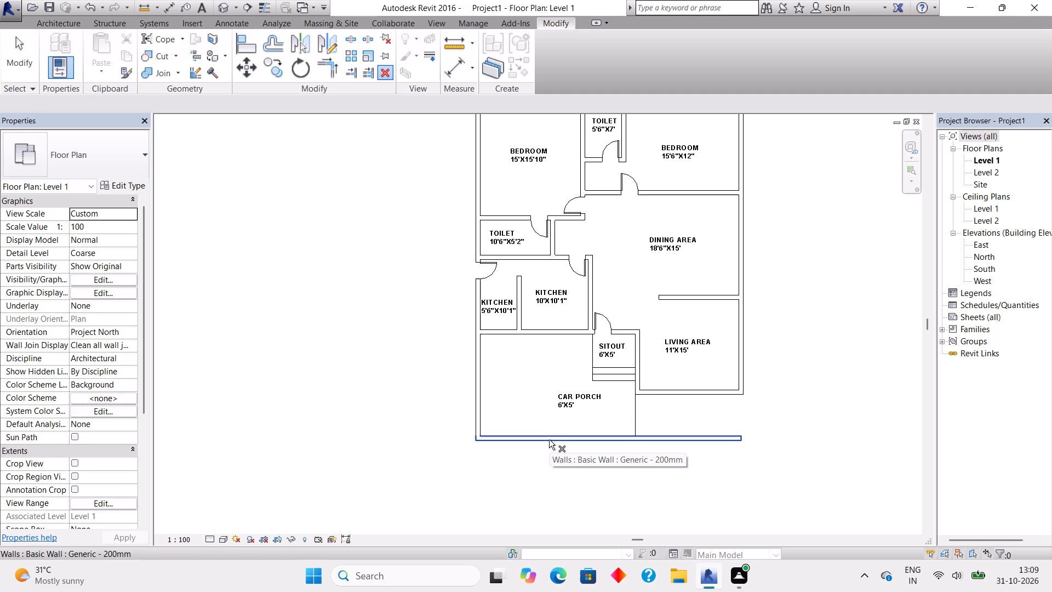
key("Delete")
key("Delete")
key("Delete")
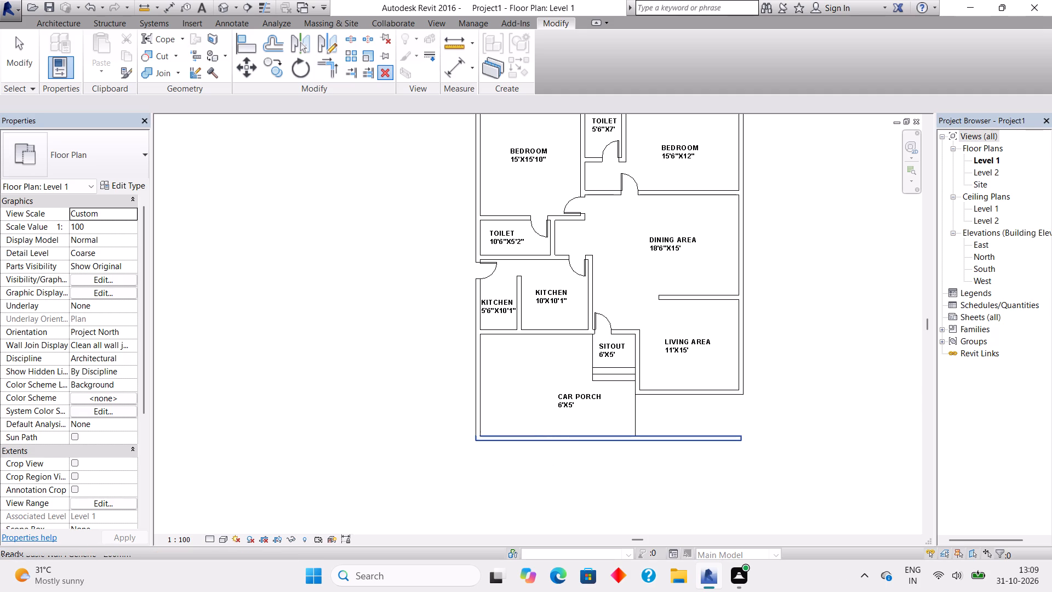
left_click(549, 440)
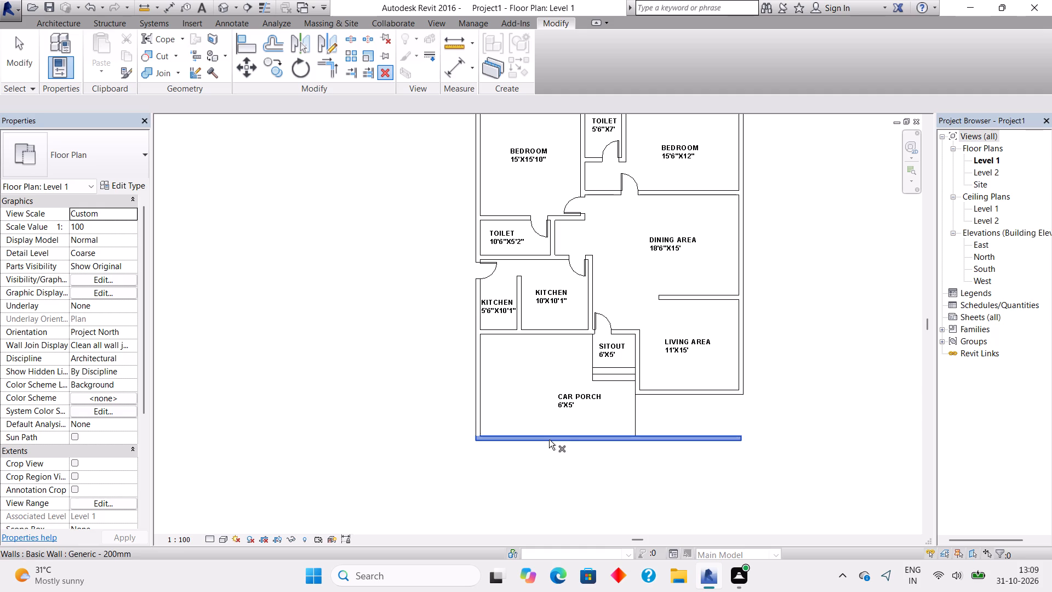
key("Delete")
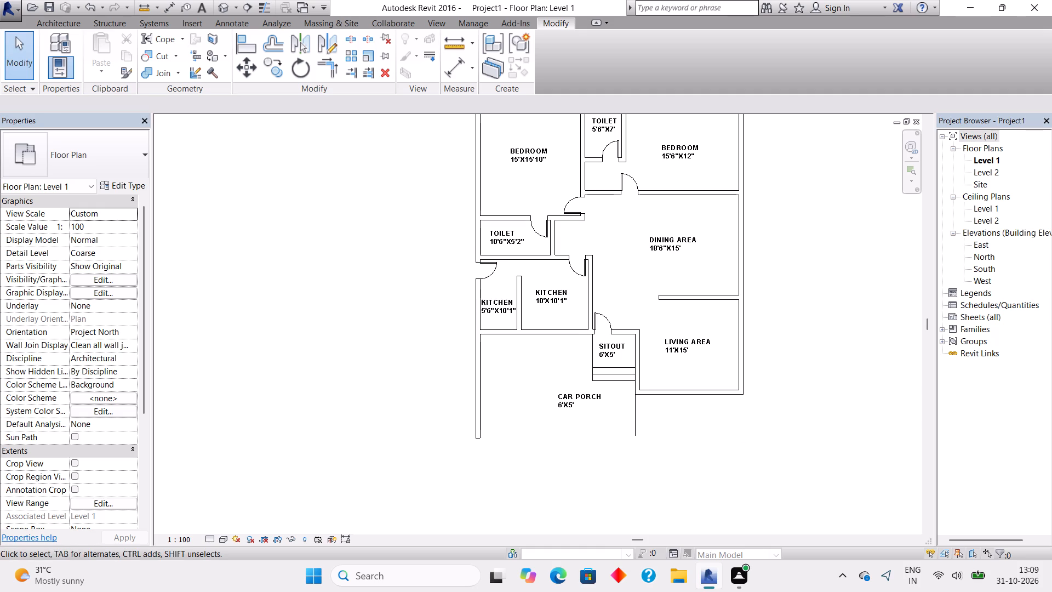
Trim the west exterior wall to a corner with the kitchens' south wall.
left_click(329, 66)
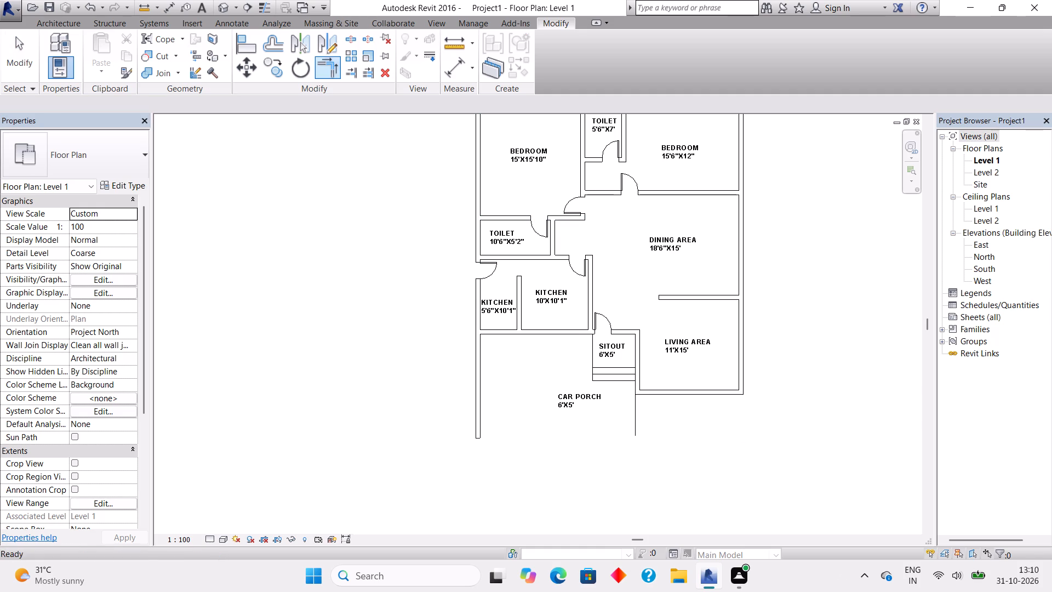
left_click(478, 314)
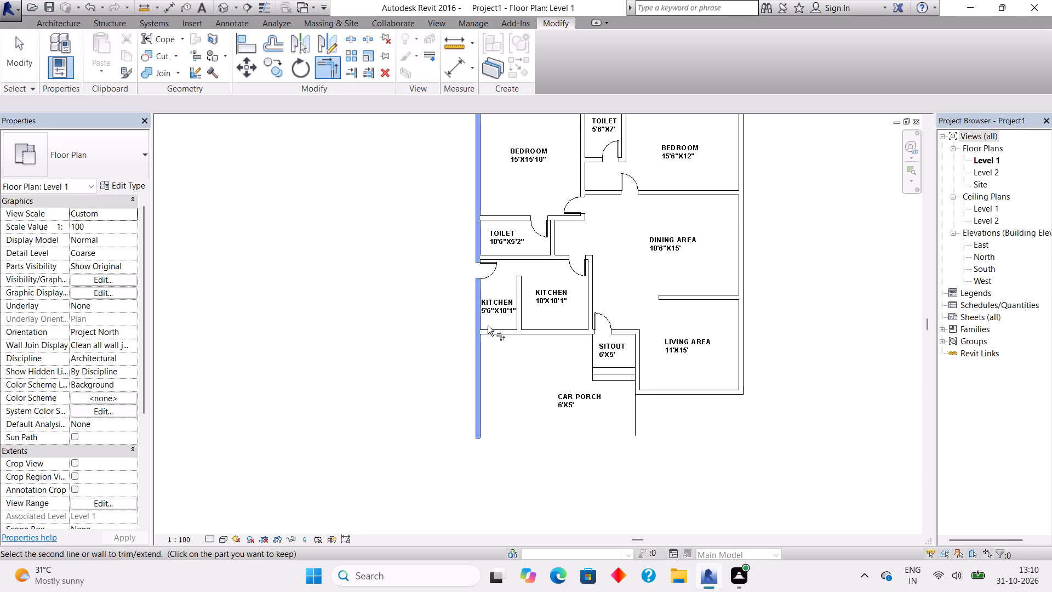
left_click(498, 331)
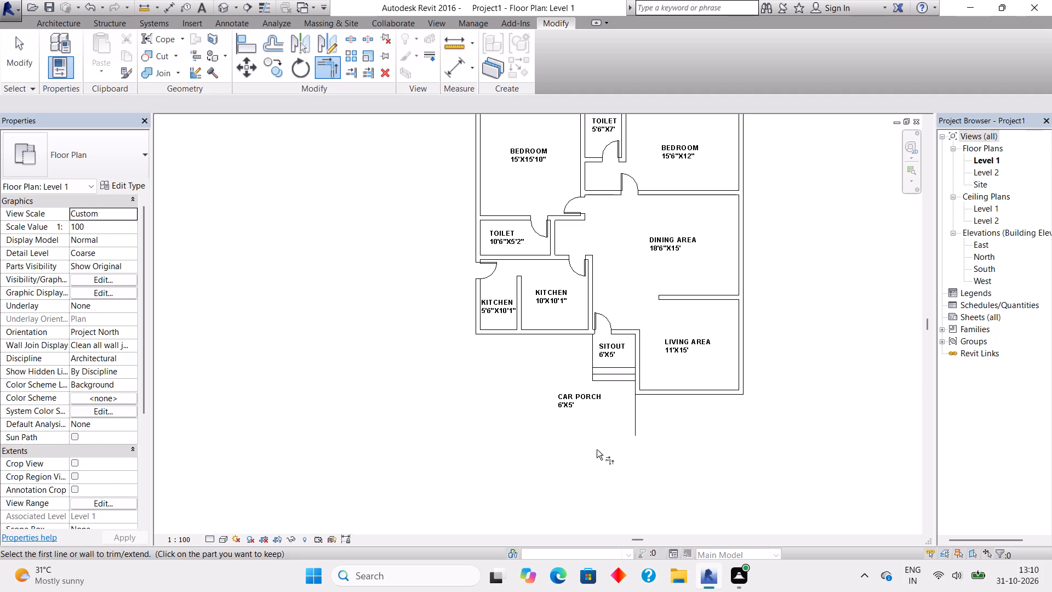
Measure the width from the west exterior wall's outer face to the sitout's west edge with an aligned dimension.
left_click(445, 76)
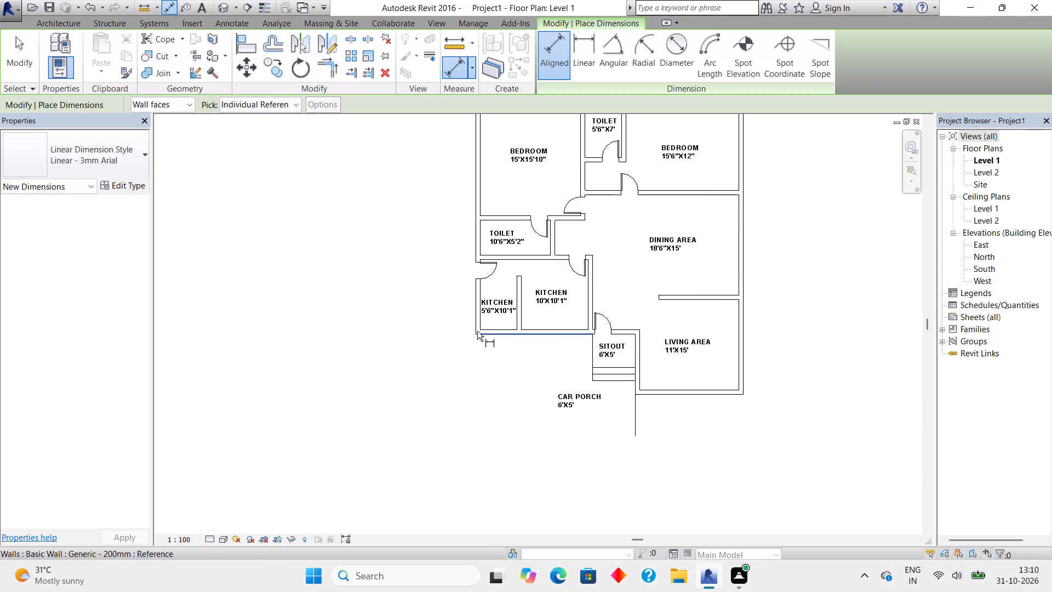
left_click(476, 331)
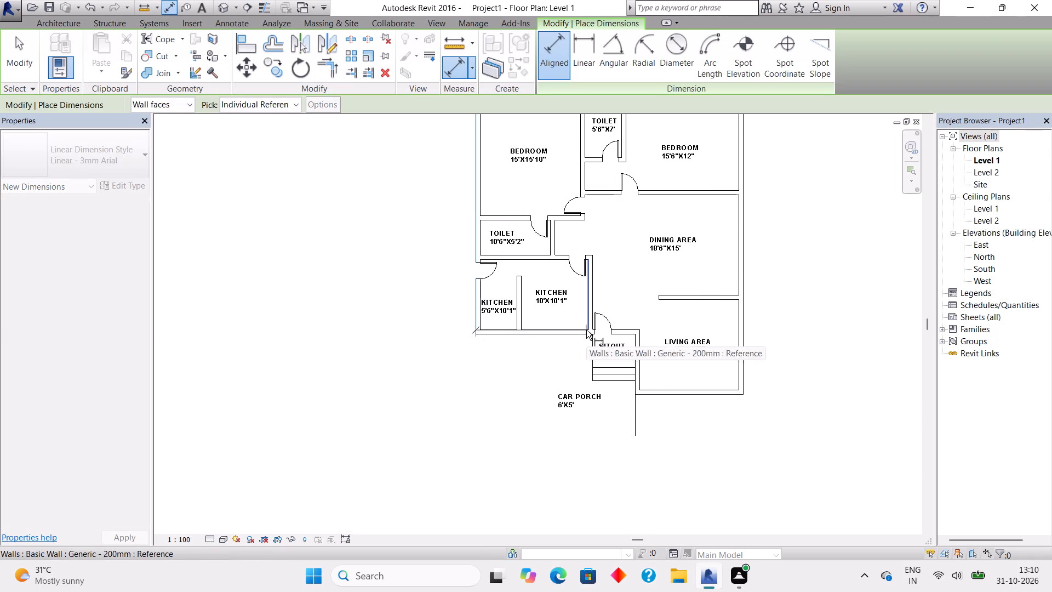
left_click(593, 344)
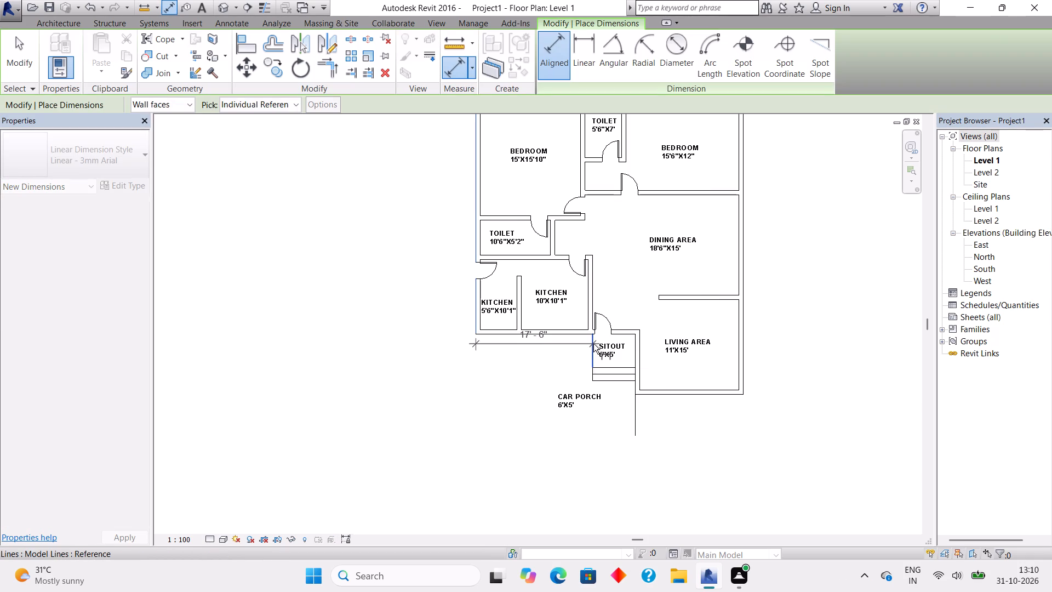
scroll(593, 344, "up", 6)
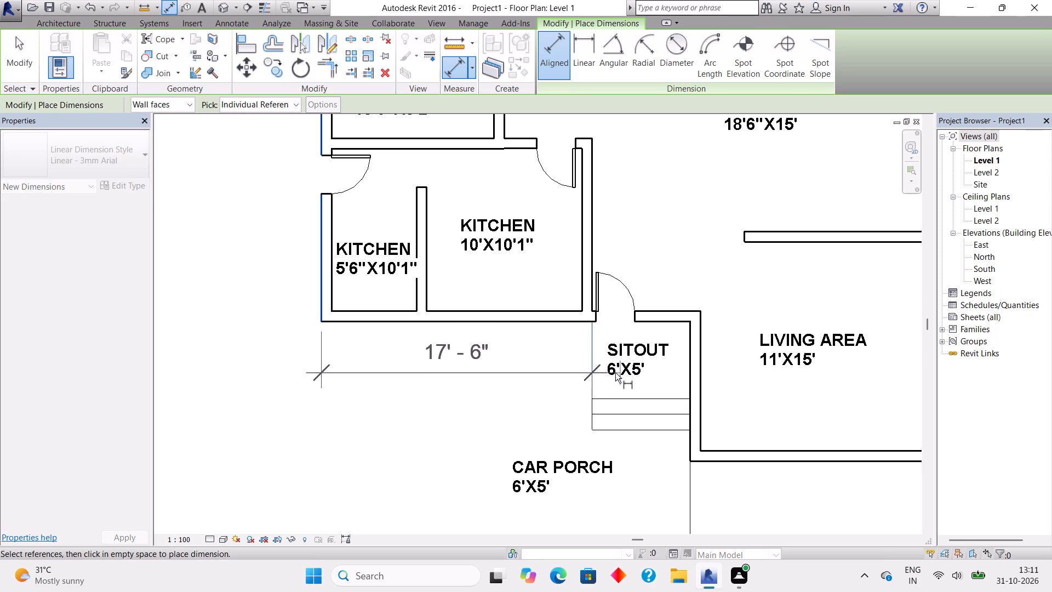
key("Escape")
key("Escape")
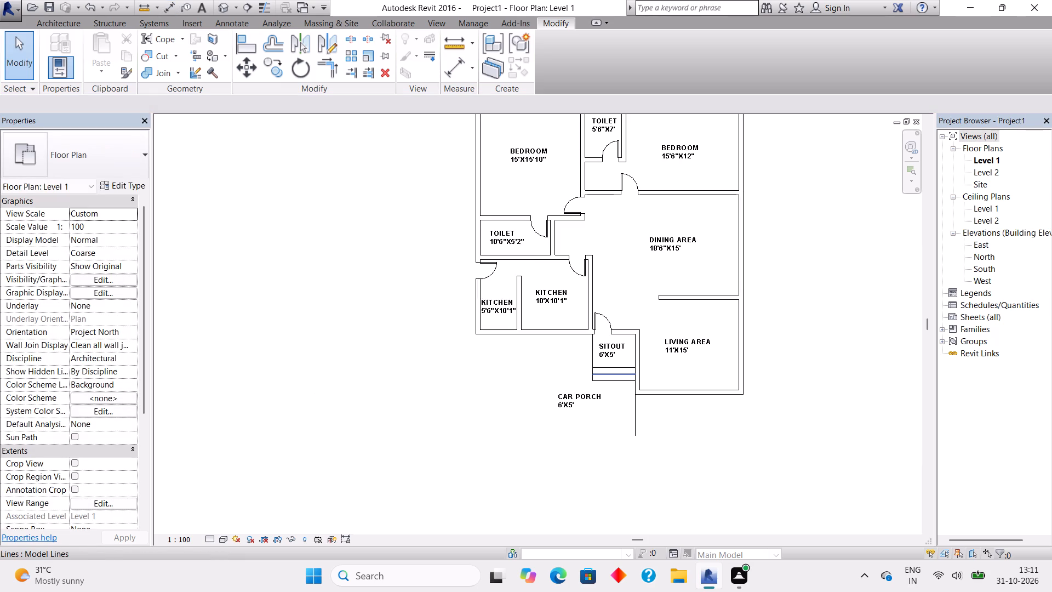
Draw thin model lines from the kitchen's southwest corner south to the porch line's end level, 40' east, and north to the living area's southeast corner.
left_click(71, 27)
left_click(559, 37)
scroll(475, 351, "up", 5)
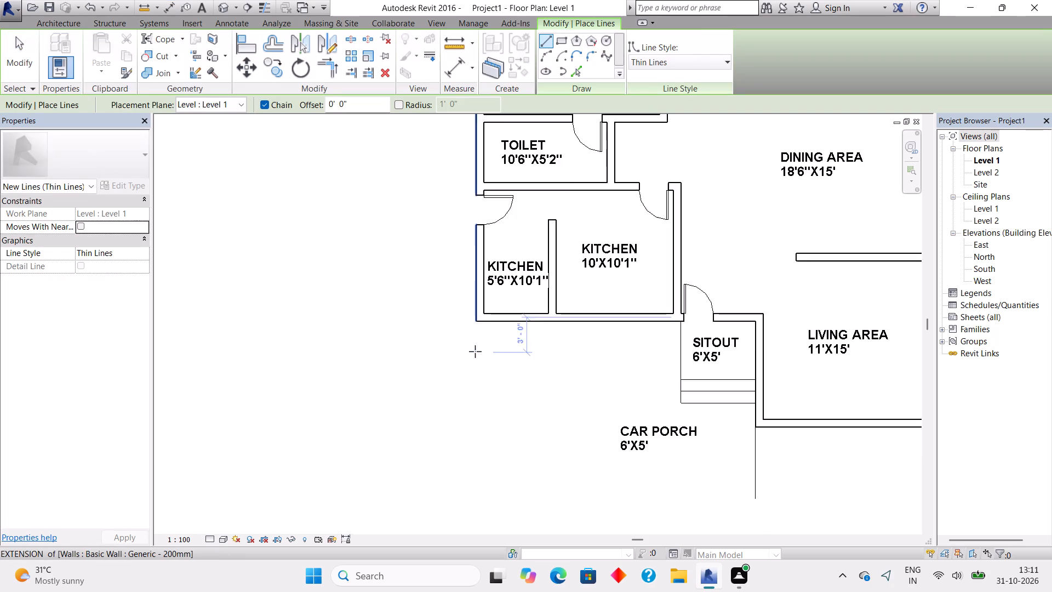
scroll(475, 351, "up", 4)
left_click(475, 293)
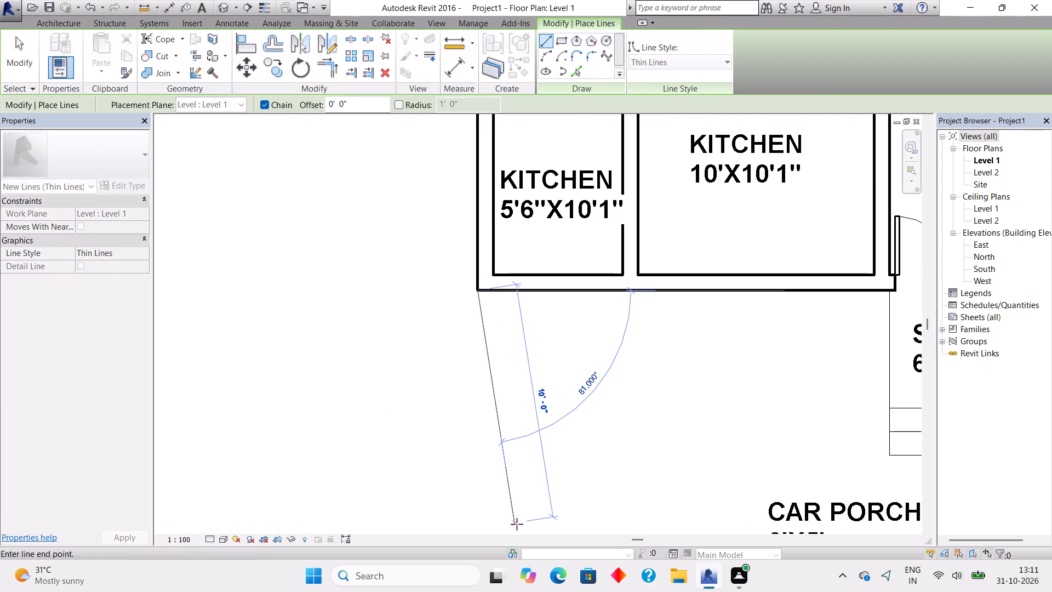
middle_click_drag(473, 480, 479, 469)
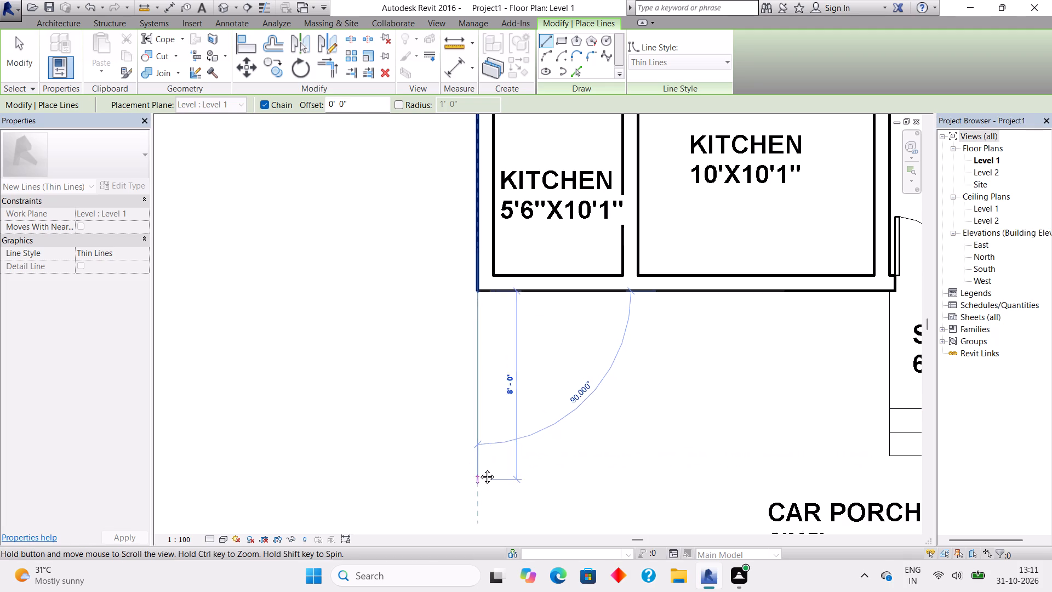
middle_click_drag(479, 469, 489, 315)
scroll(505, 412, "down", 5)
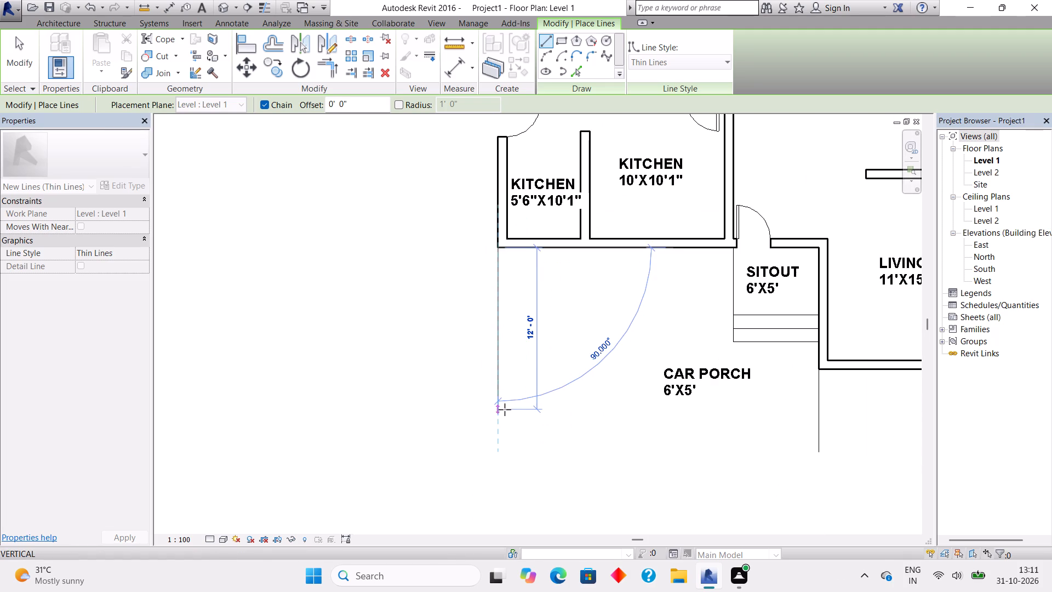
left_click(493, 442)
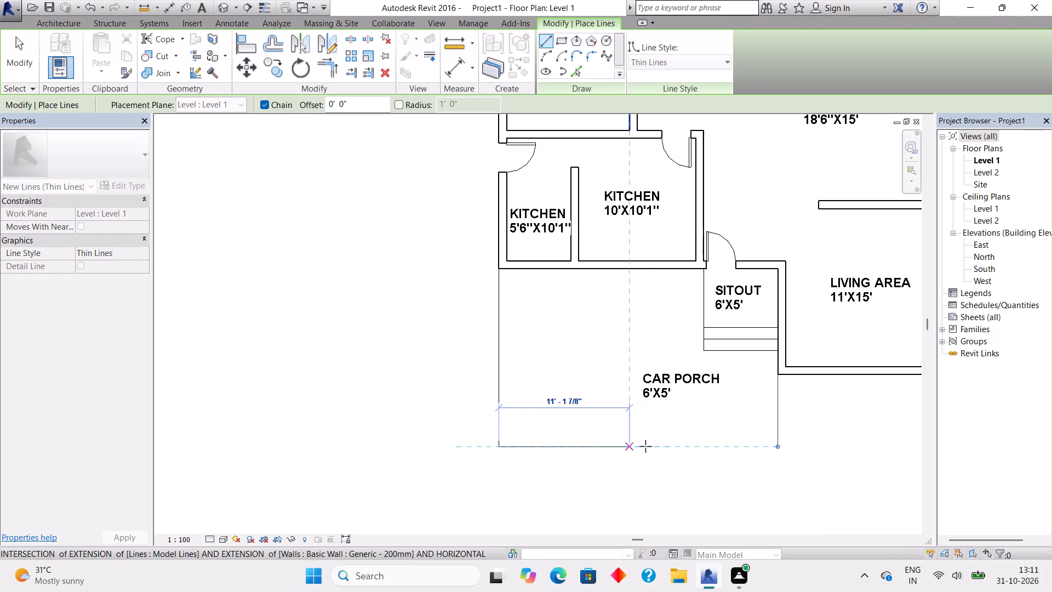
middle_click_drag(822, 449, 379, 432)
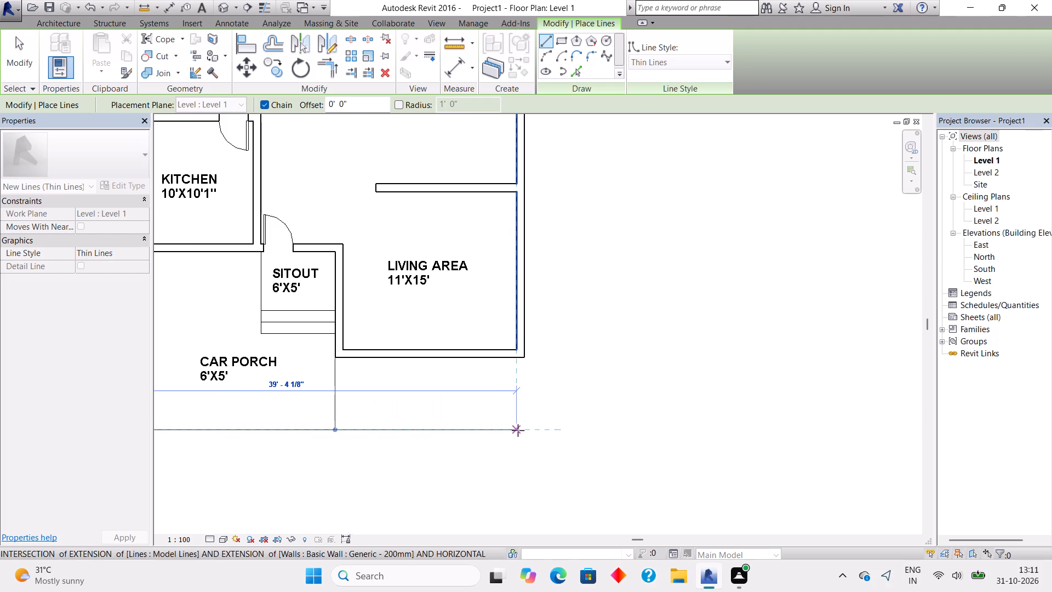
left_click(525, 430)
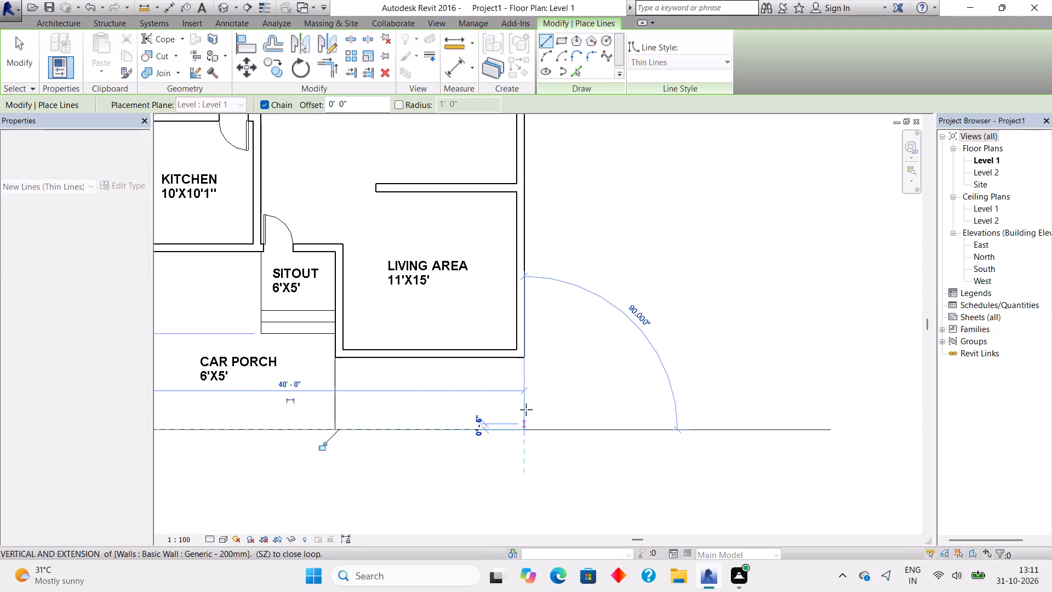
left_click(528, 357)
key("Escape")
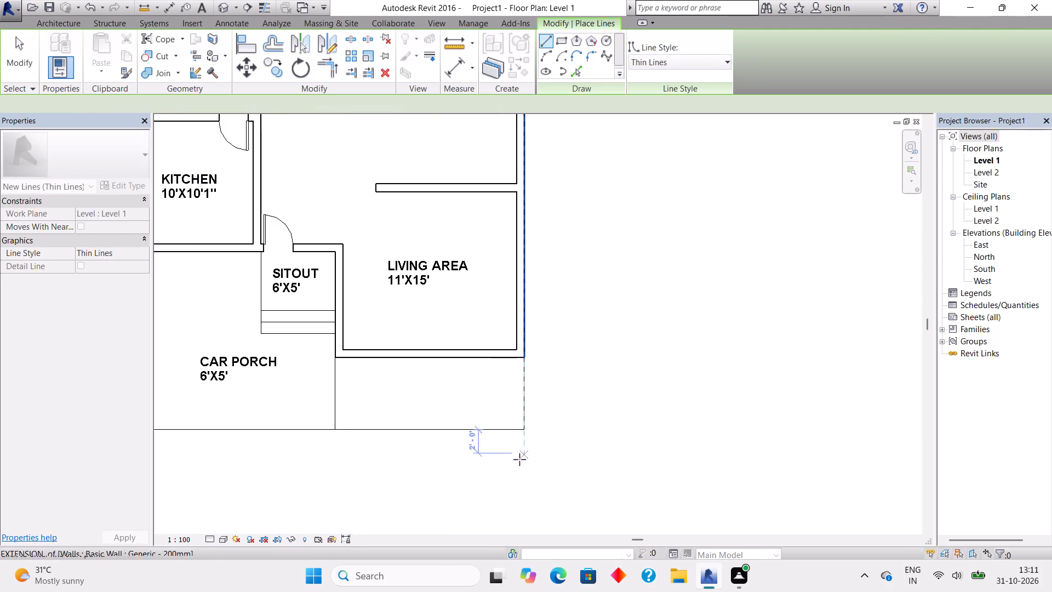
key("Escape")
scroll(517, 459, "down", 4)
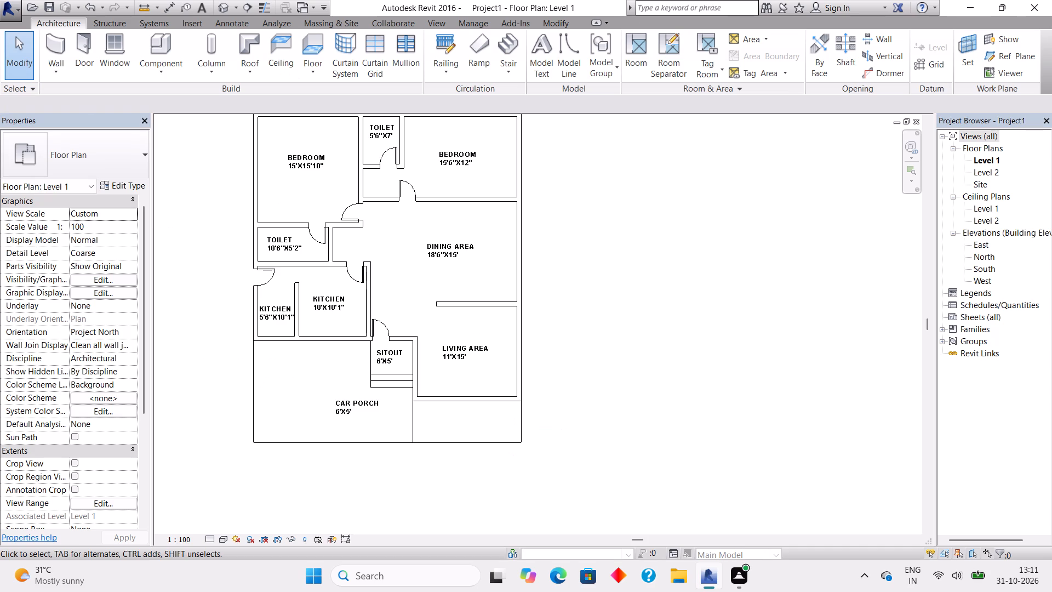
Override the cut pattern of the Walls category in the Level 1 view with a black solid fill.
middle_click_drag(299, 456, 368, 473)
middle_click(368, 473)
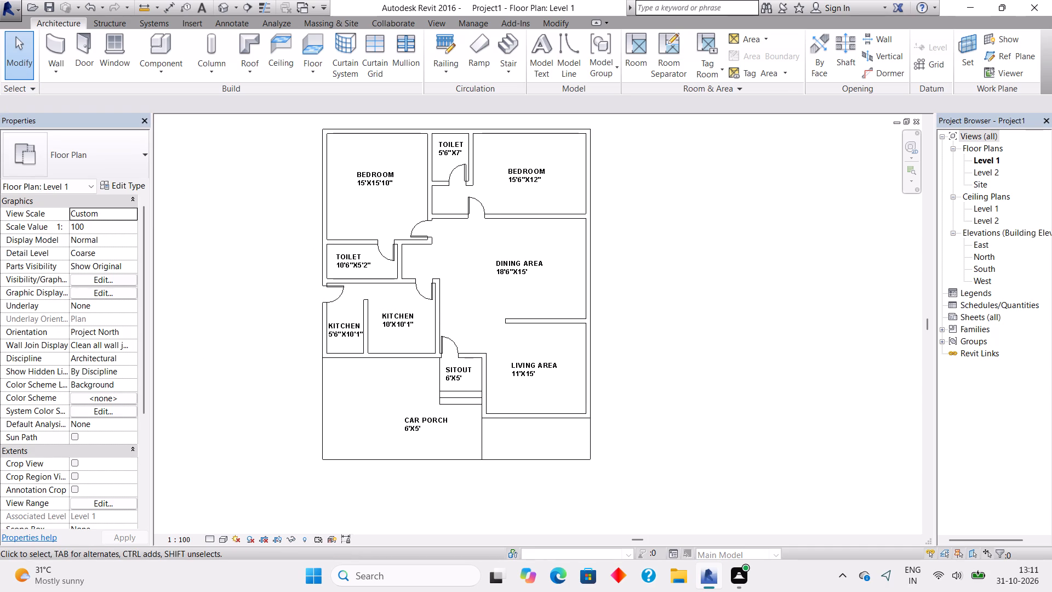
scroll(618, 251, "down", 1)
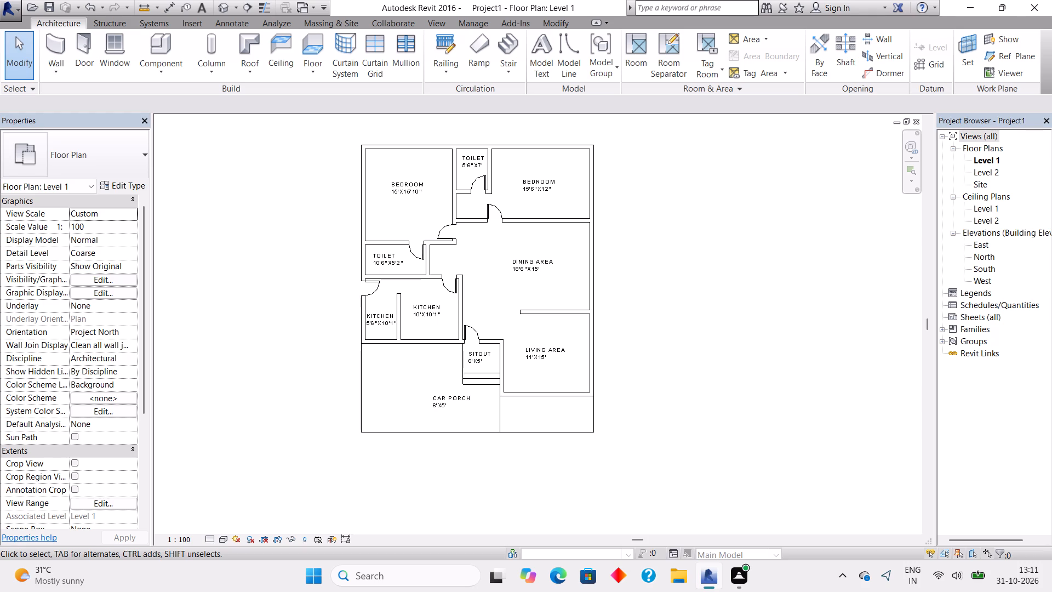
left_click(100, 275)
scroll(603, 280, "down", 10)
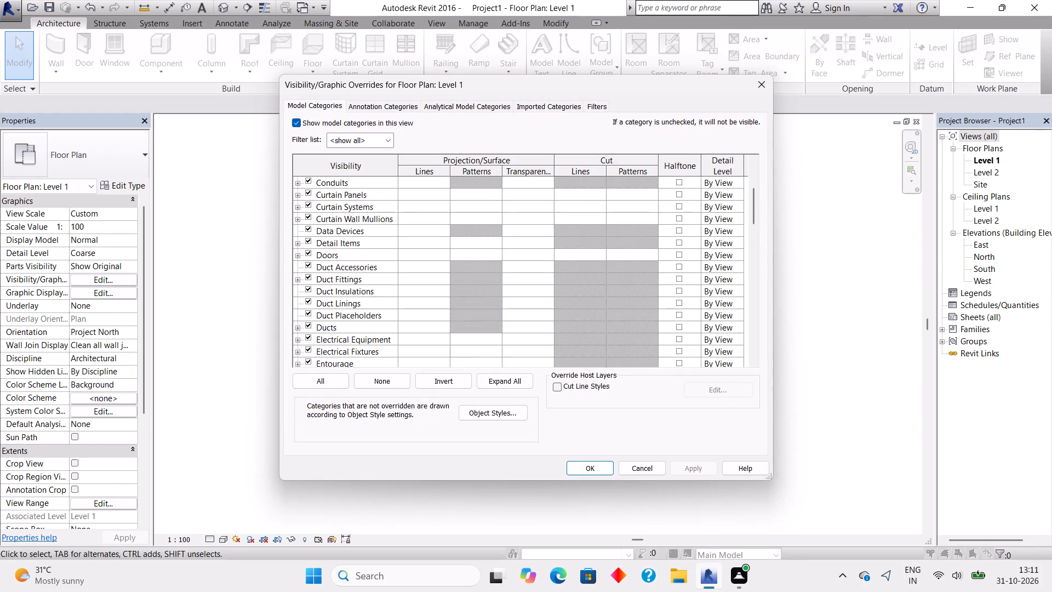
scroll(603, 281, "down", 20)
scroll(603, 281, "down", 17)
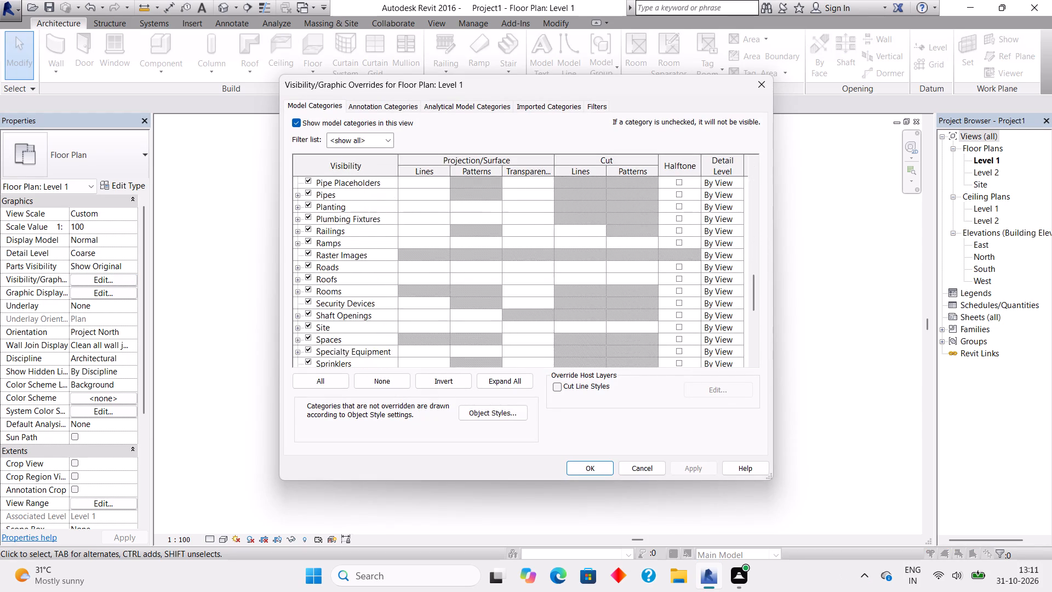
scroll(601, 284, "down", 20)
scroll(601, 284, "down", 9)
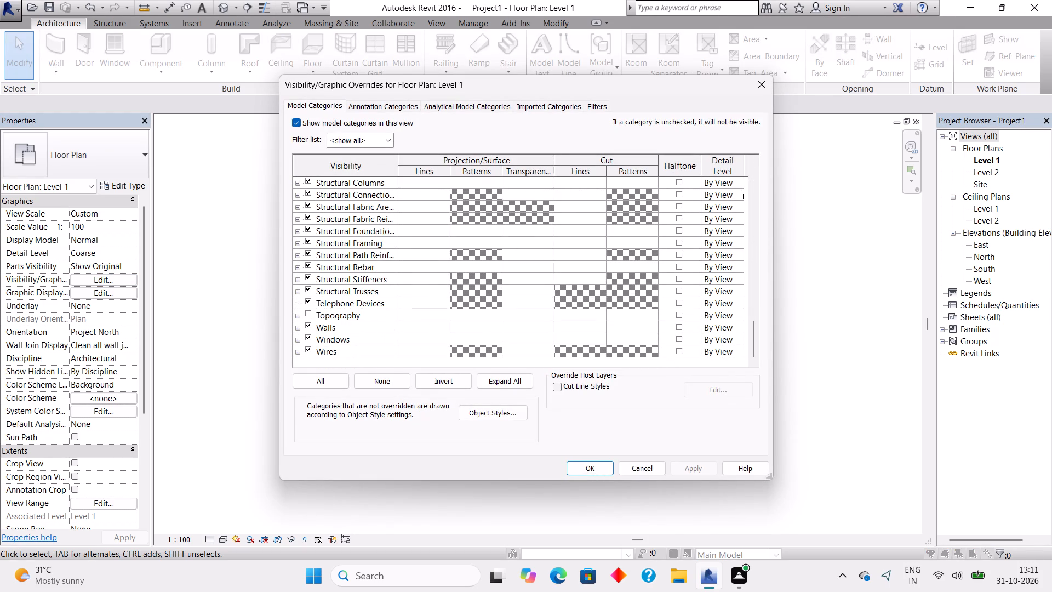
left_click(635, 323)
left_click(635, 323)
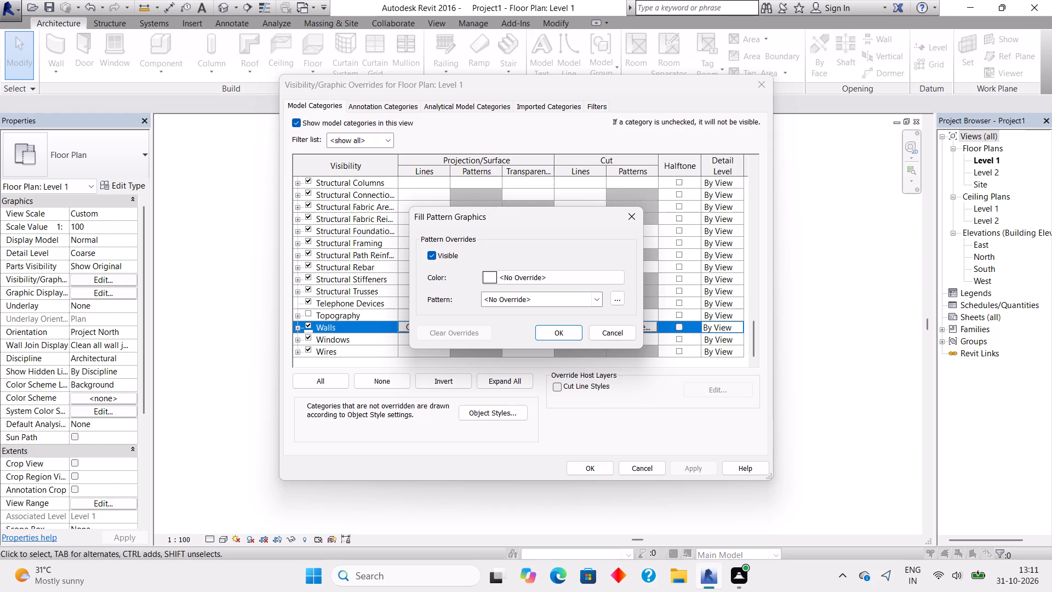
left_click(545, 275)
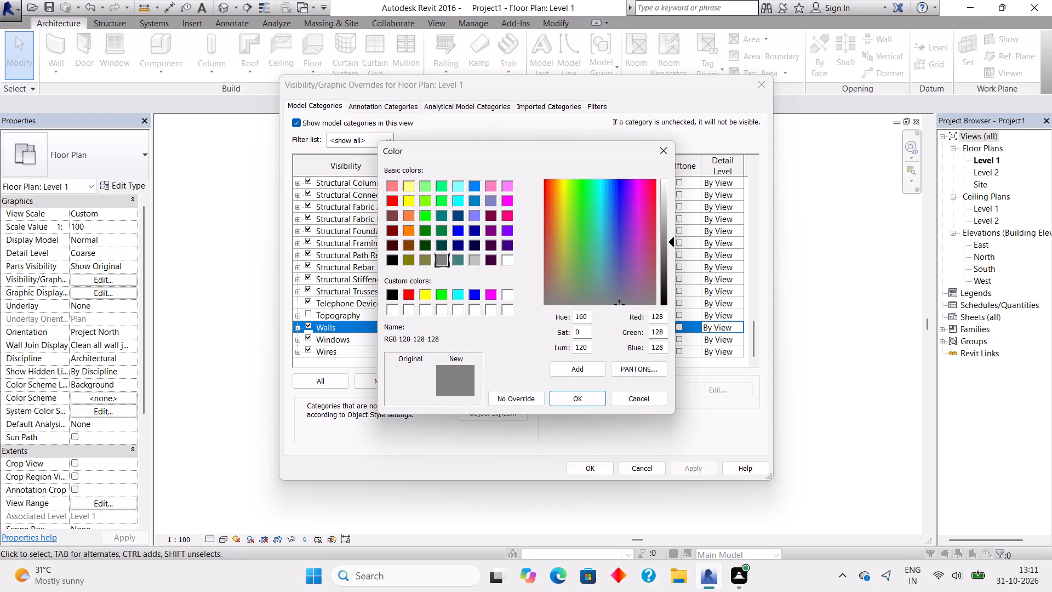
left_click(388, 293)
left_click(573, 400)
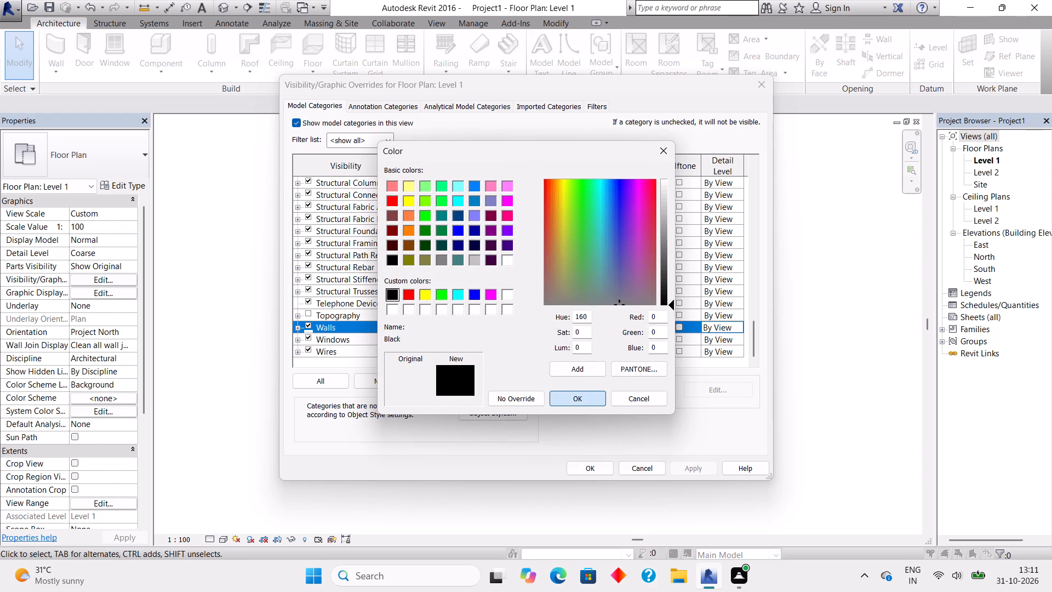
left_click(549, 303)
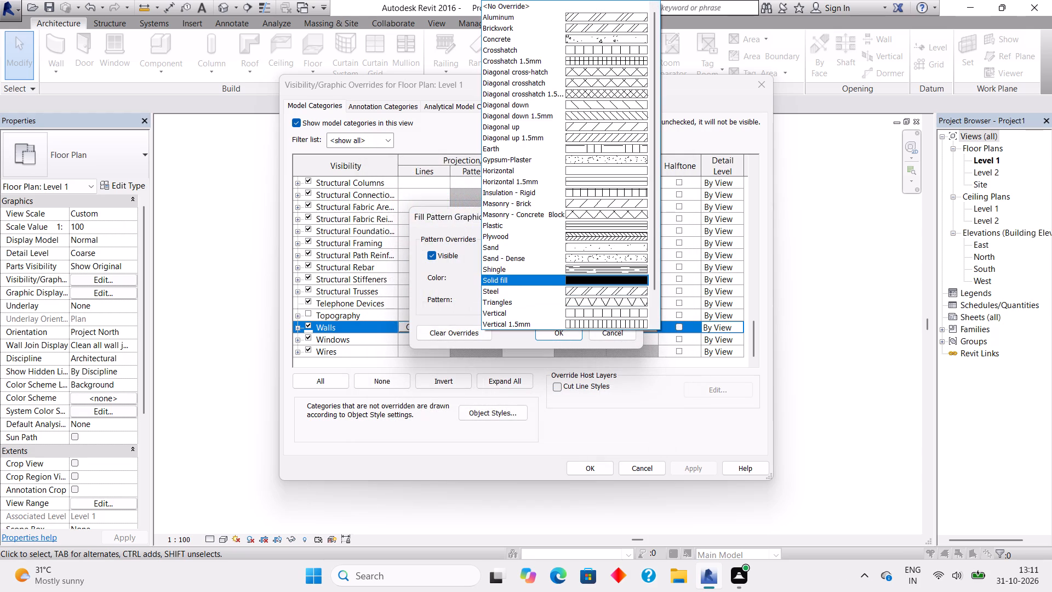
left_click(571, 283)
left_click(564, 331)
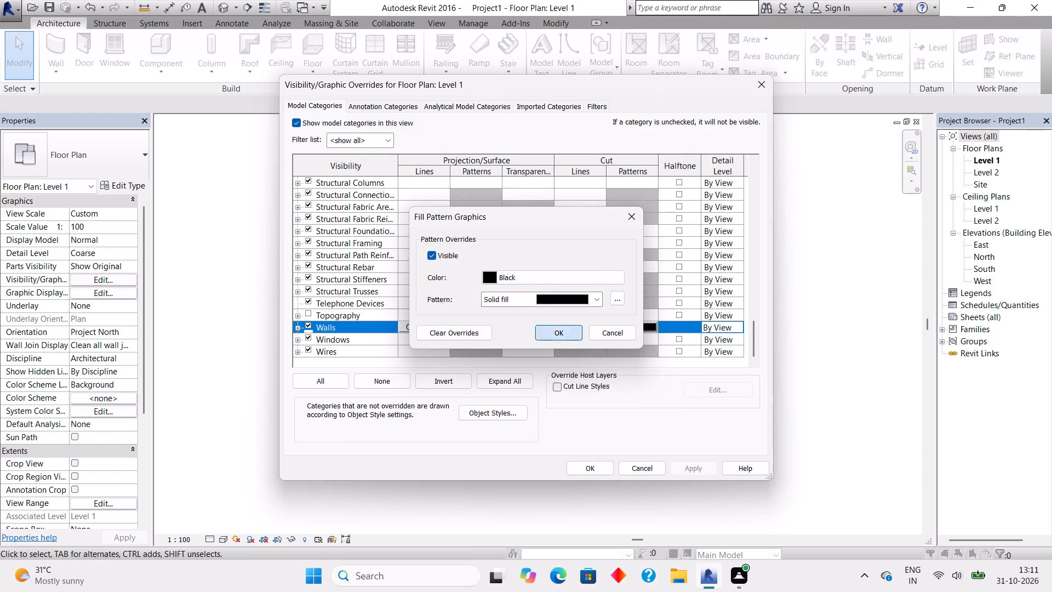
left_click(690, 465)
left_click(602, 468)
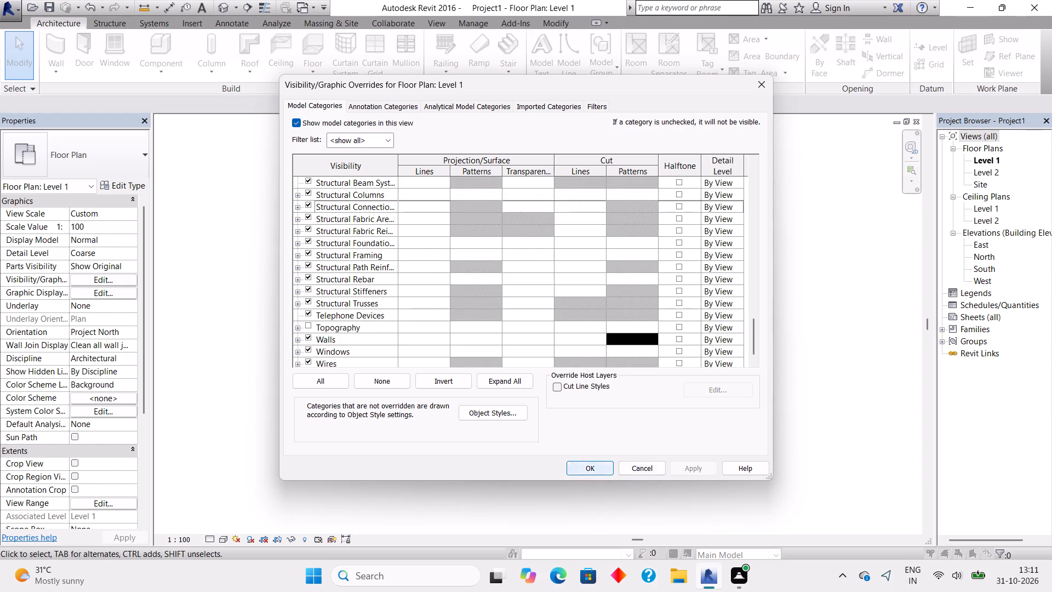
Load the M_Table-Dining Round w Chairs family from the Tables folder of the US Metric furniture library.
scroll(558, 397, "up", 3)
scroll(558, 397, "down", 2)
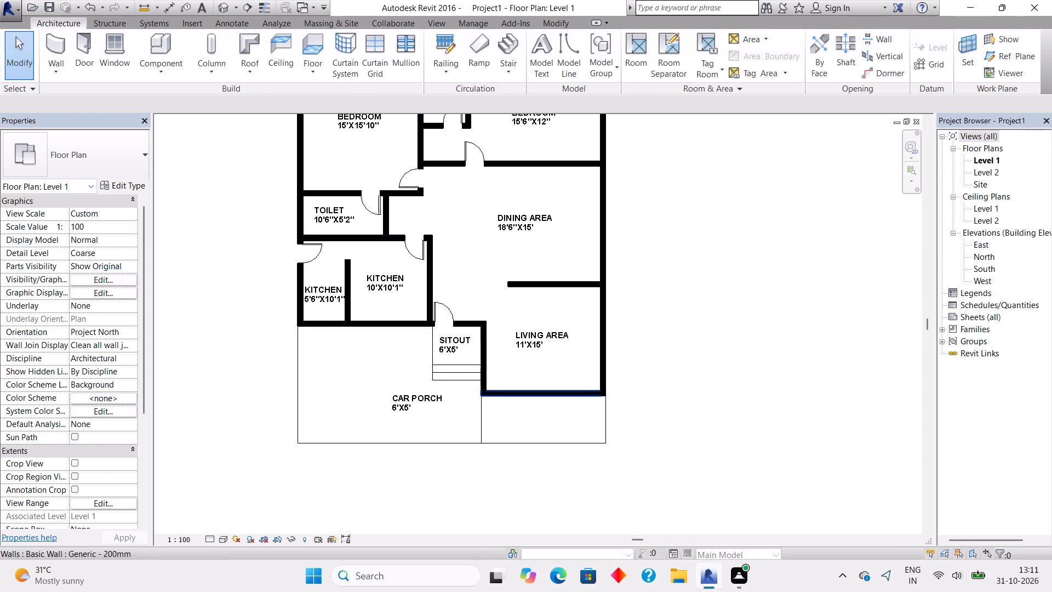
scroll(558, 397, "down", 4)
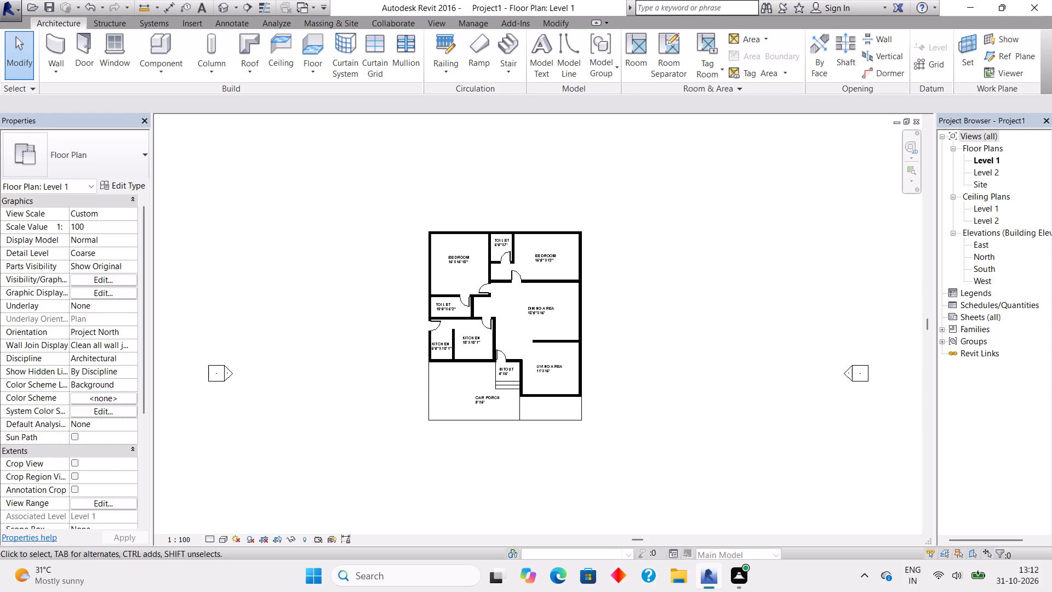
left_click(142, 39)
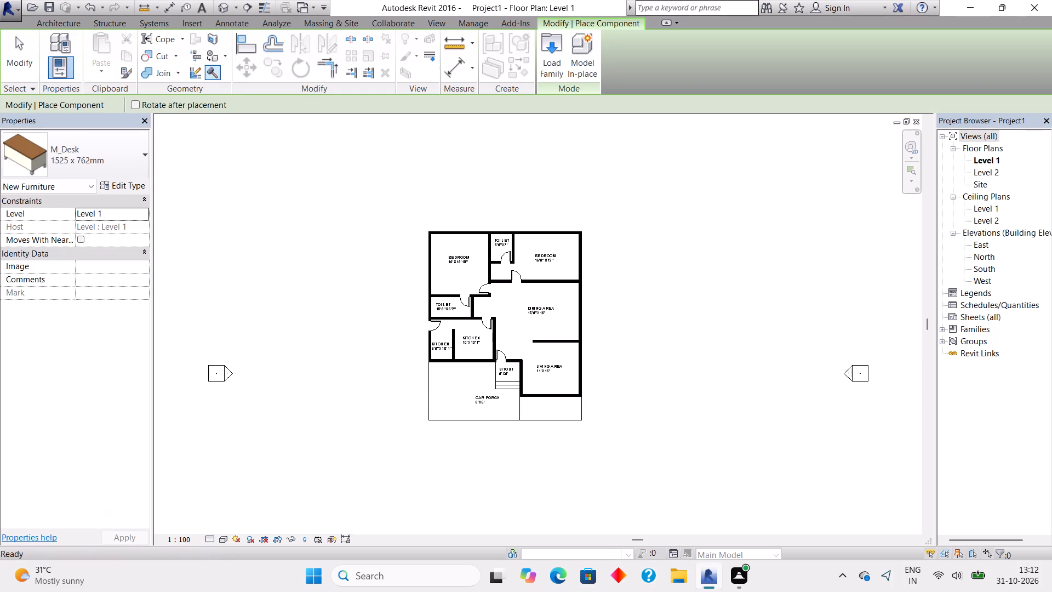
left_click(553, 39)
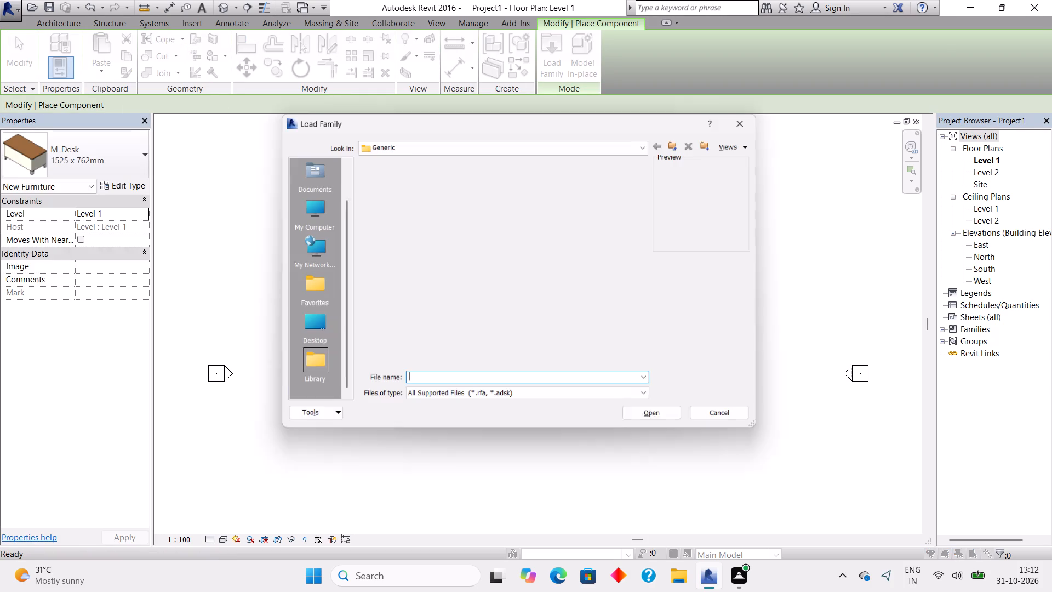
double_click(312, 210)
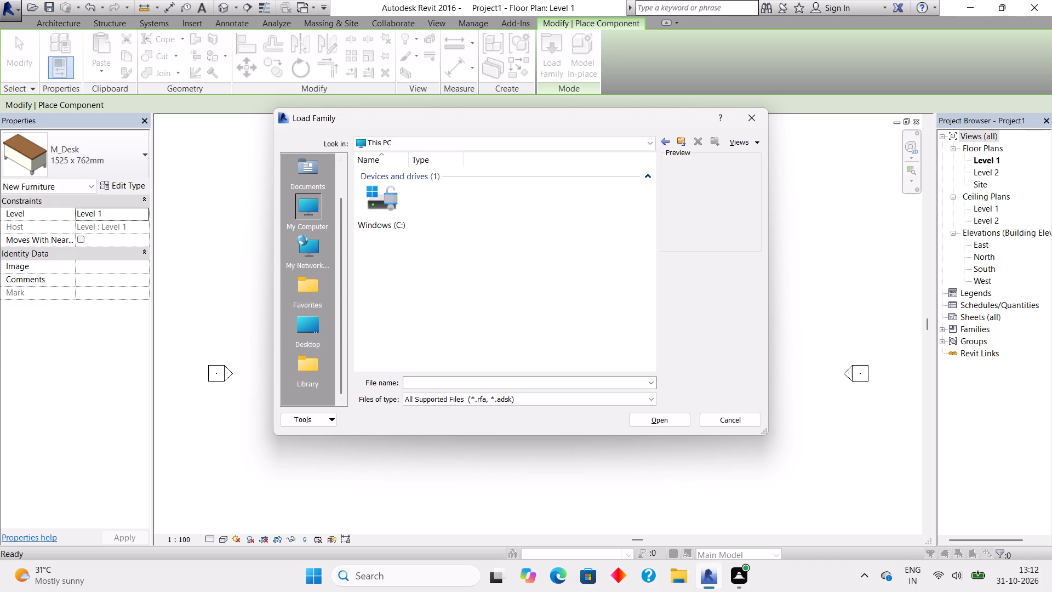
double_click(388, 201)
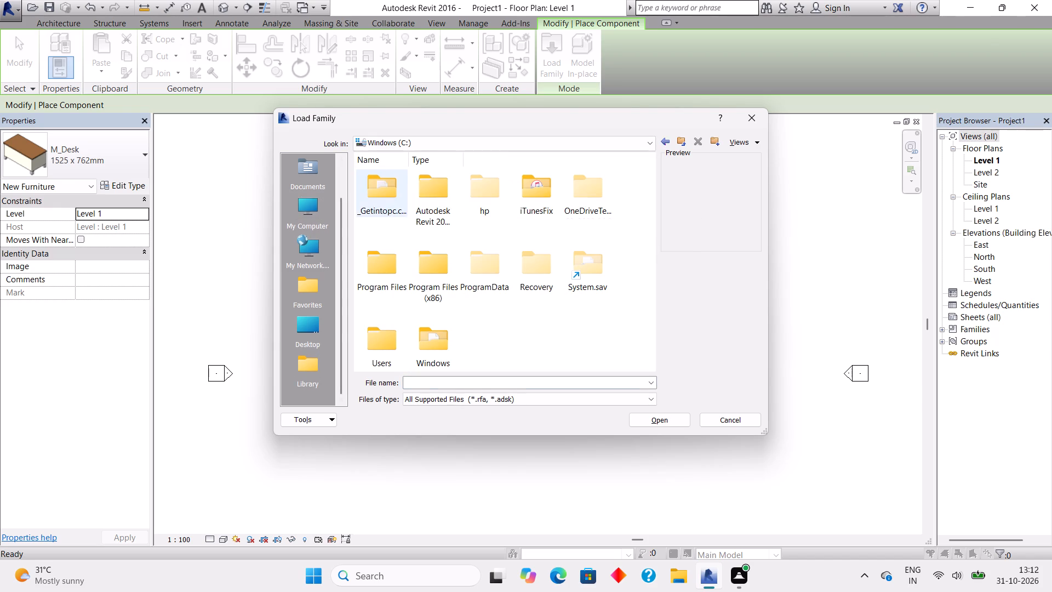
double_click(421, 203)
double_click(441, 192)
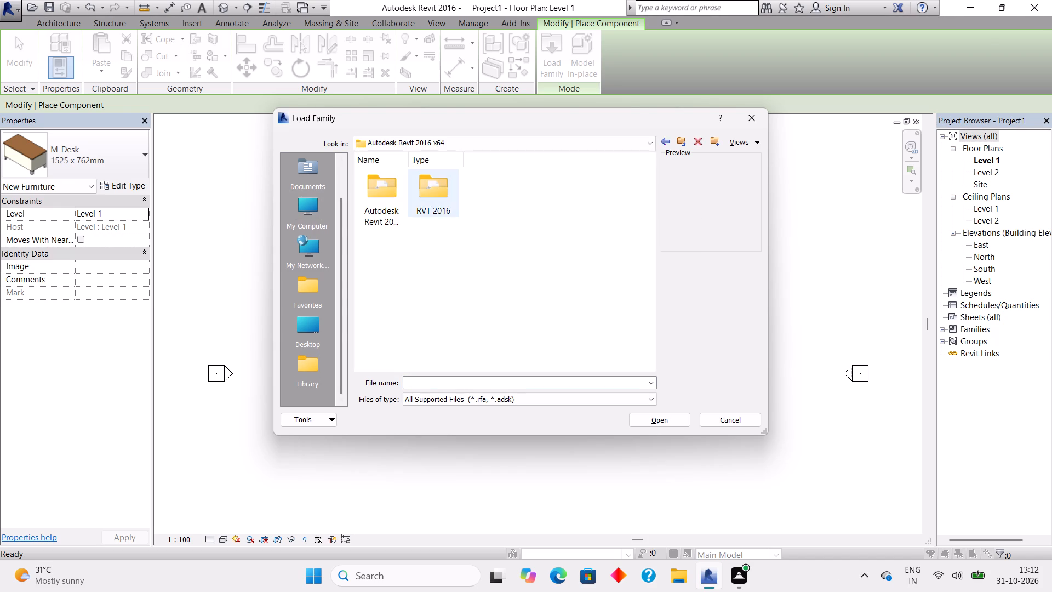
double_click(527, 192)
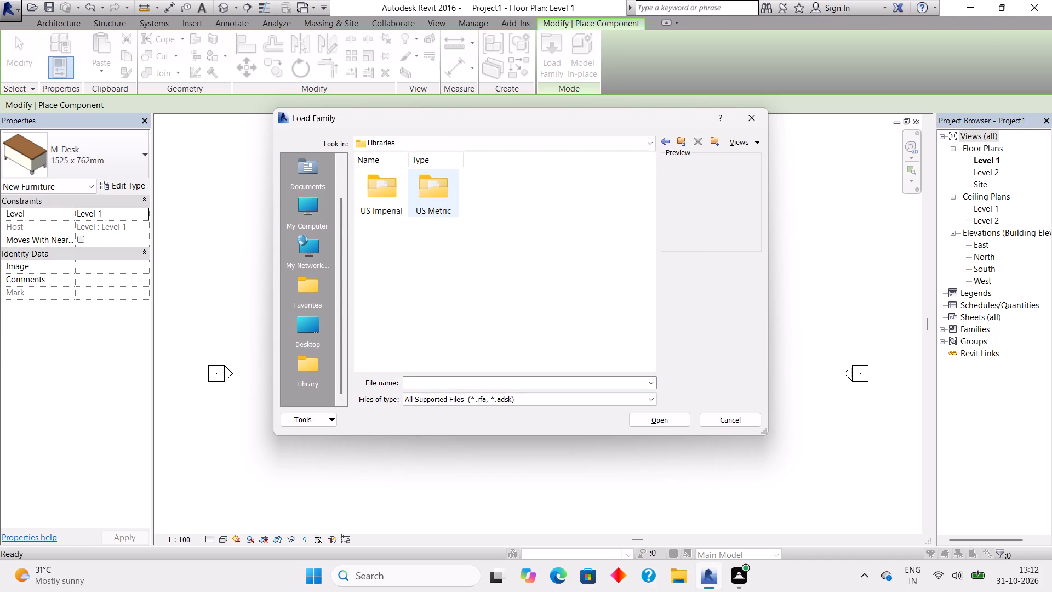
double_click(420, 196)
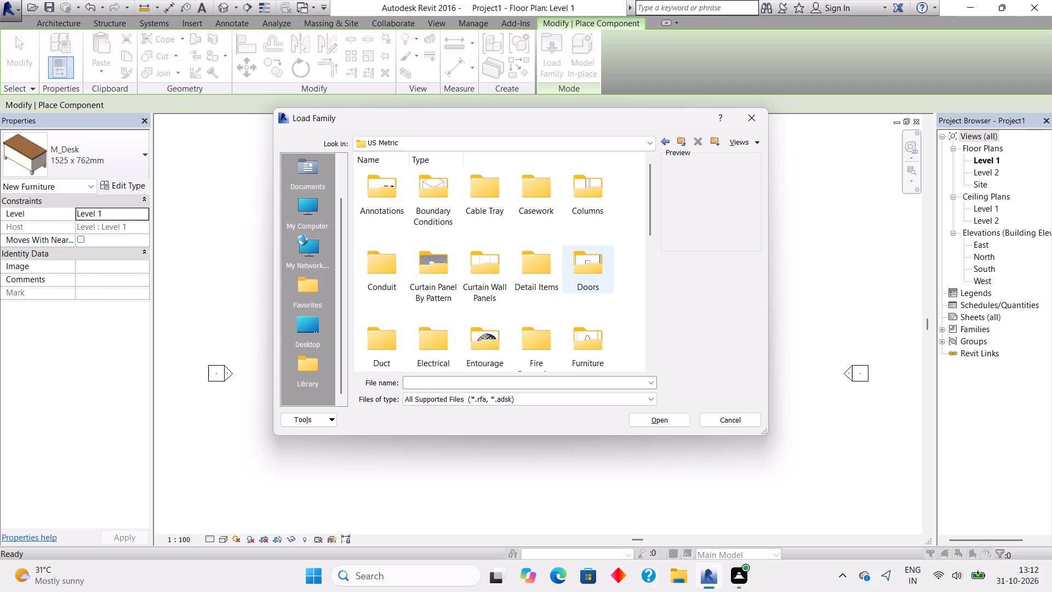
double_click(577, 342)
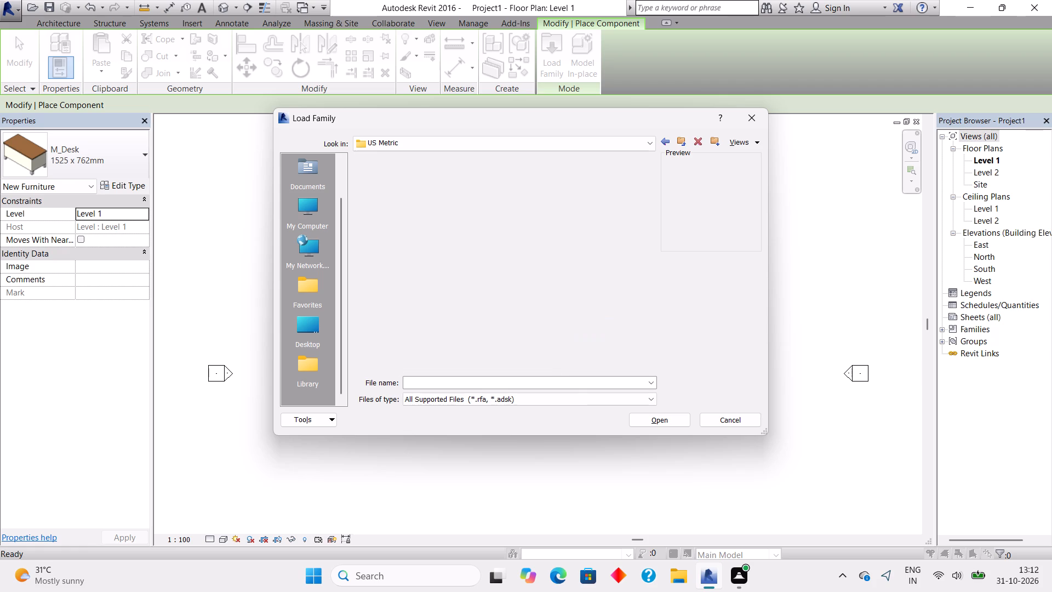
double_click(544, 187)
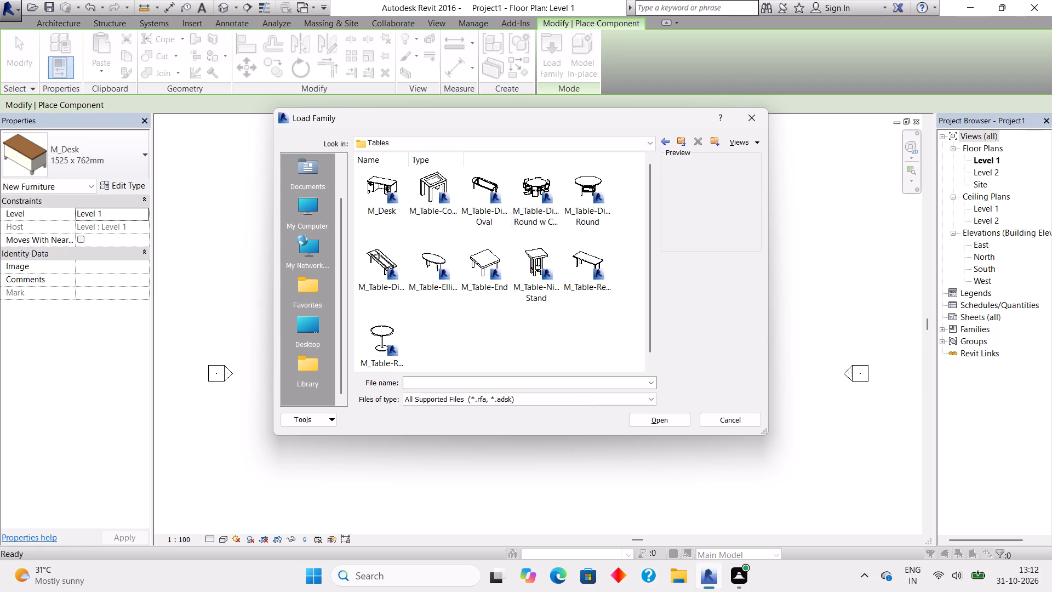
double_click(521, 187)
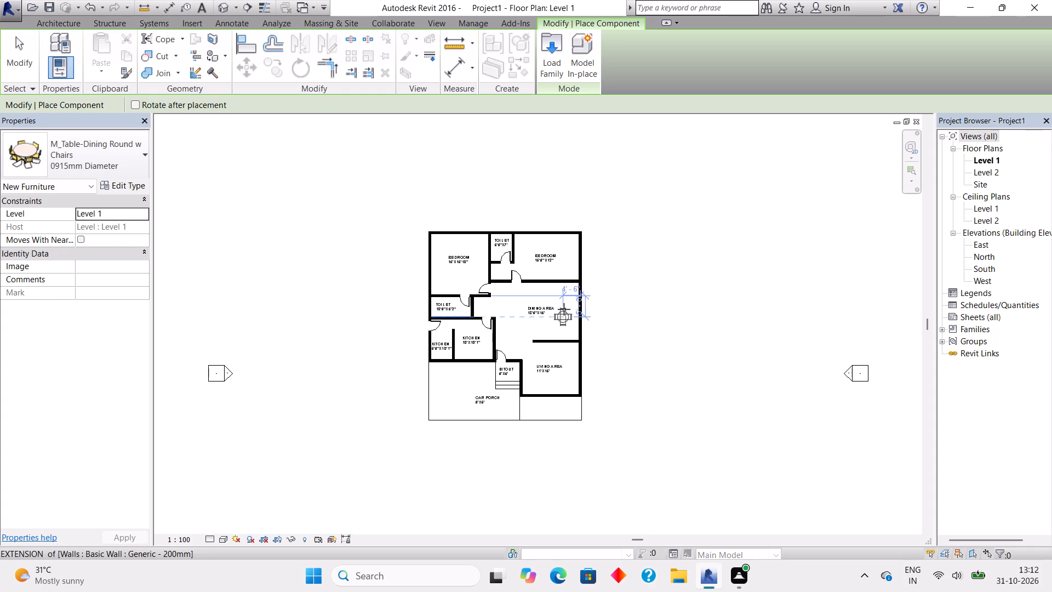
Place two 0915mm-diameter round dining tables with chairs in the dining area, one north of the other, about 4' from the east wall.
left_click(565, 312)
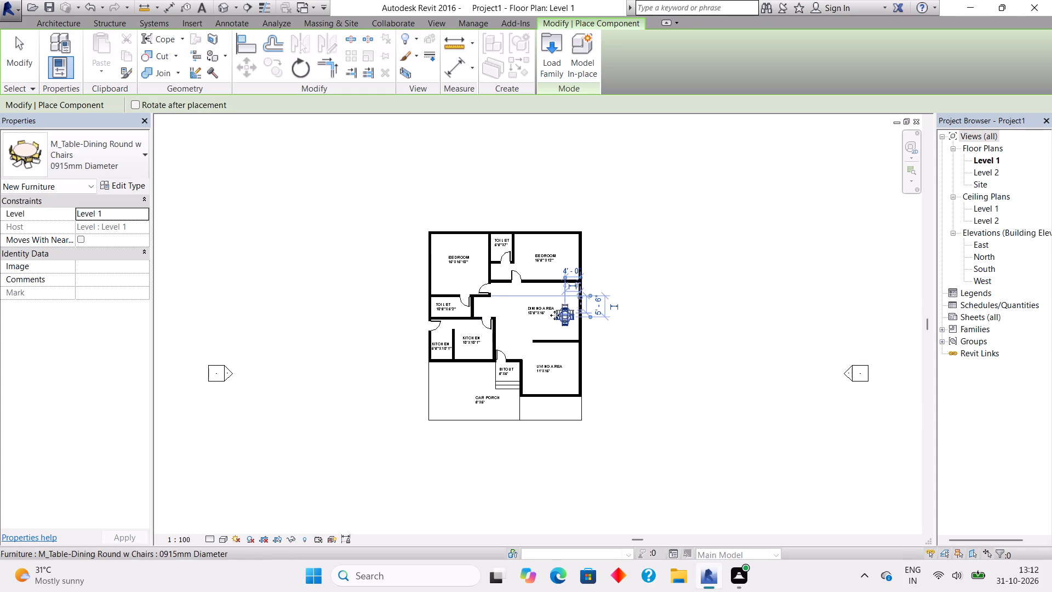
scroll(462, 314, "up", 3)
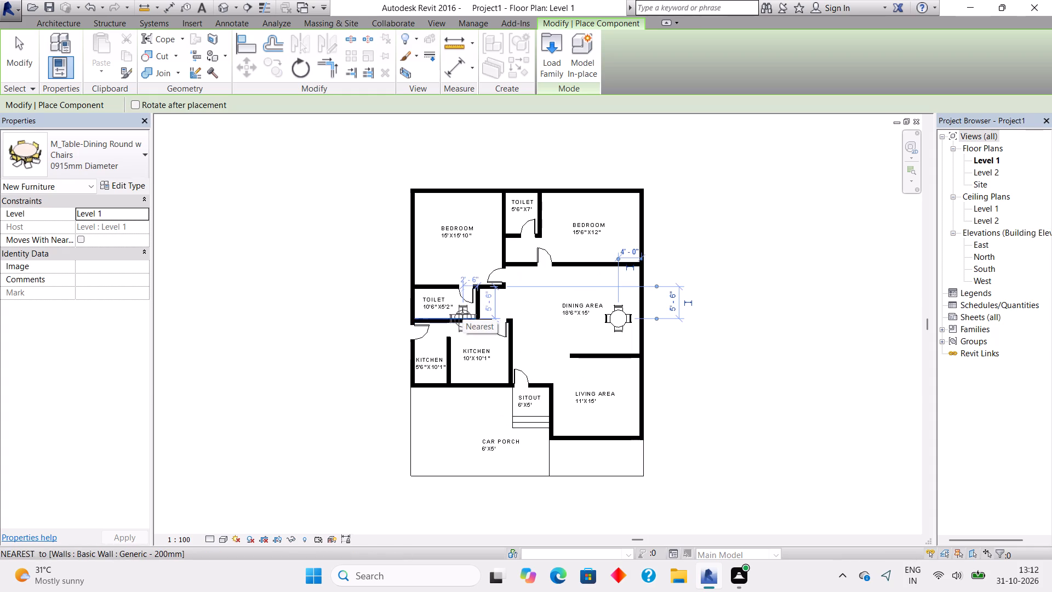
scroll(462, 314, "up", 2)
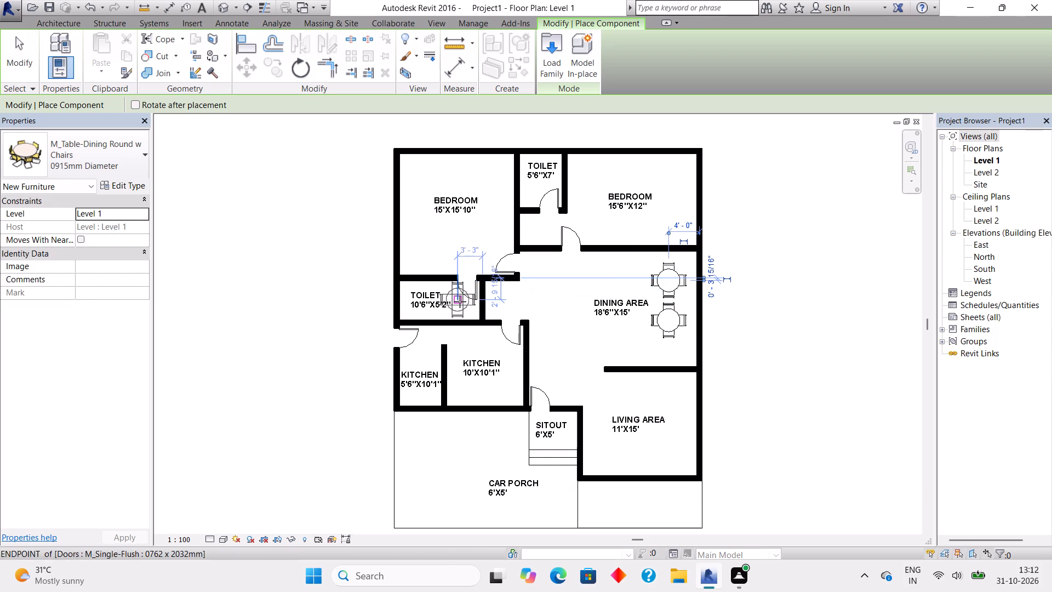
key("Escape")
key("Escape")
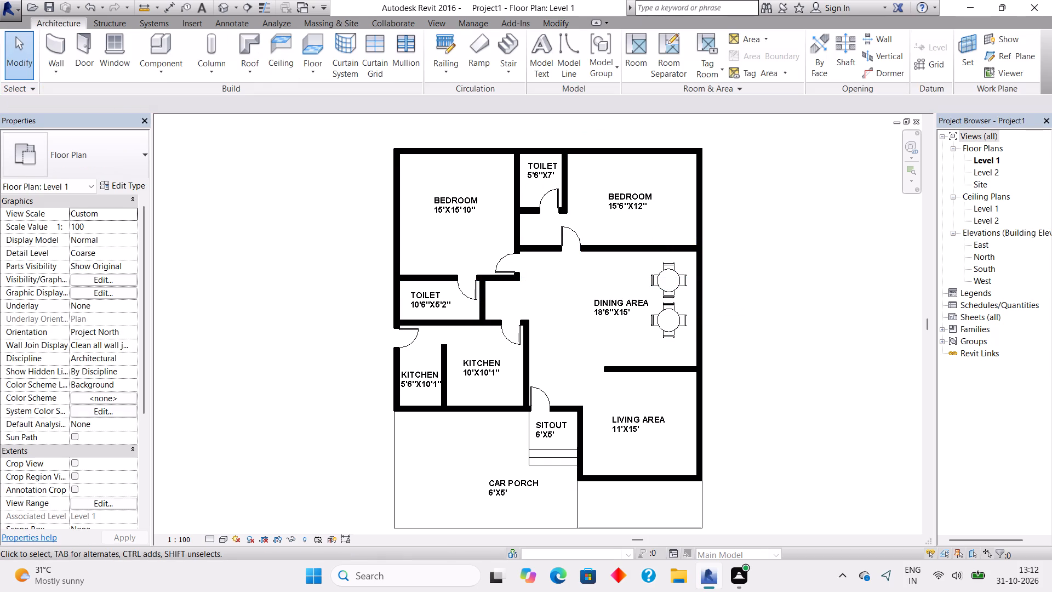
Load the M_Sofa family from the Seating folder of the US Metric furniture library.
left_click(154, 45)
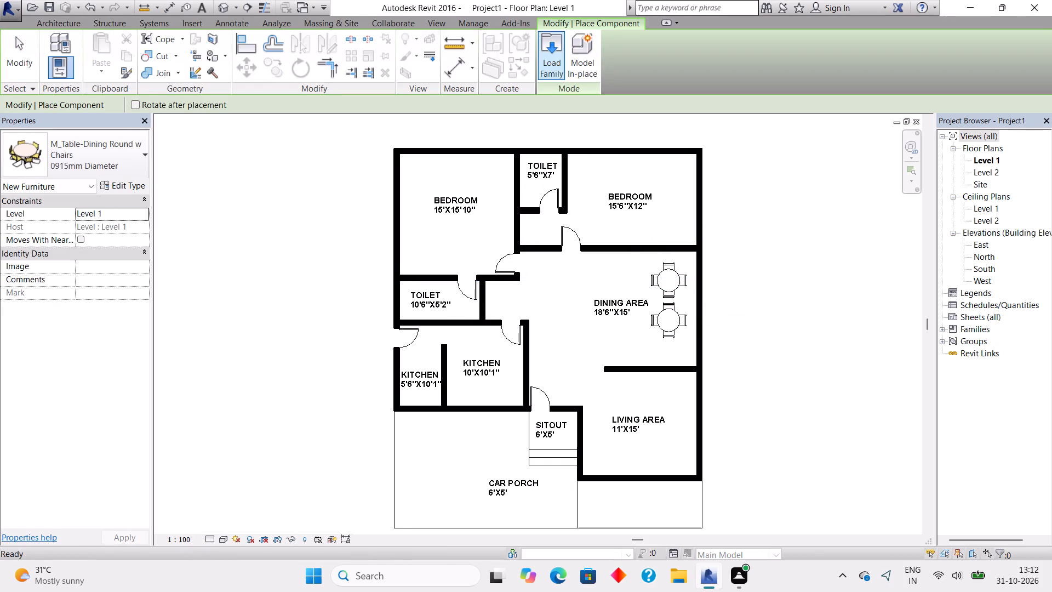
left_click(558, 59)
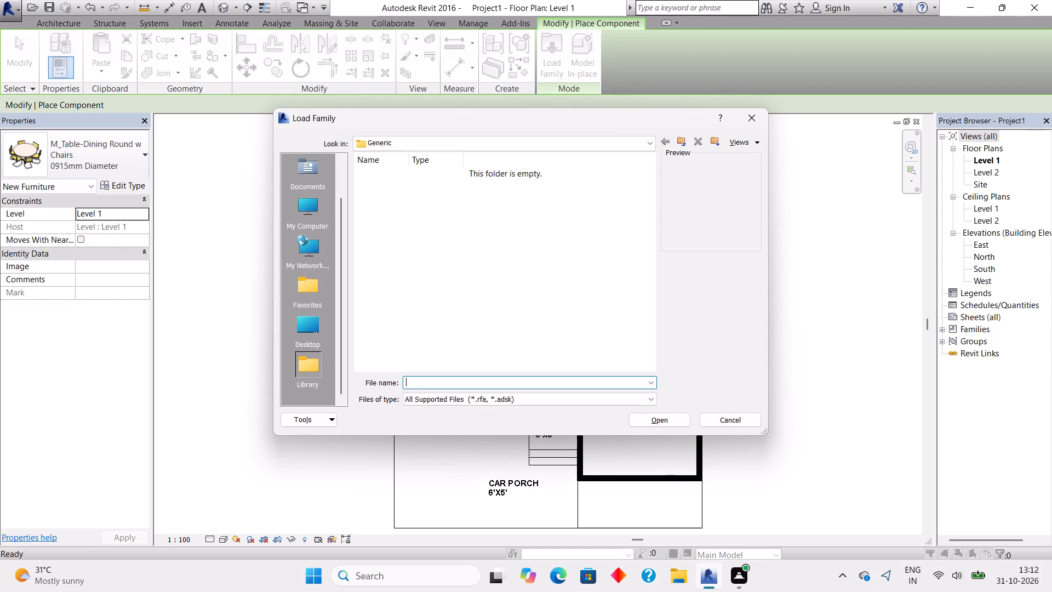
double_click(312, 216)
double_click(396, 208)
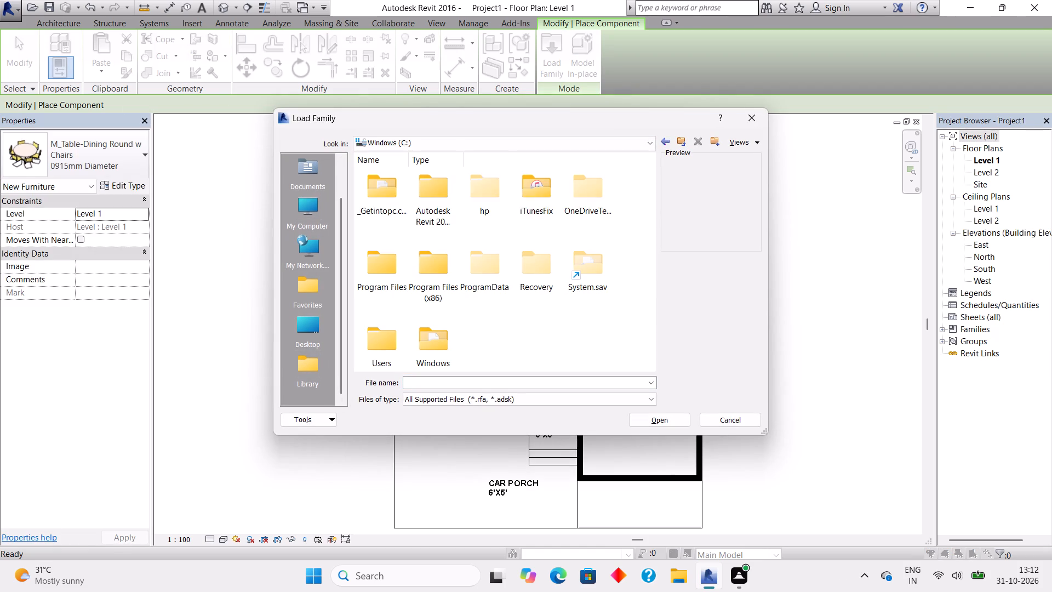
double_click(445, 198)
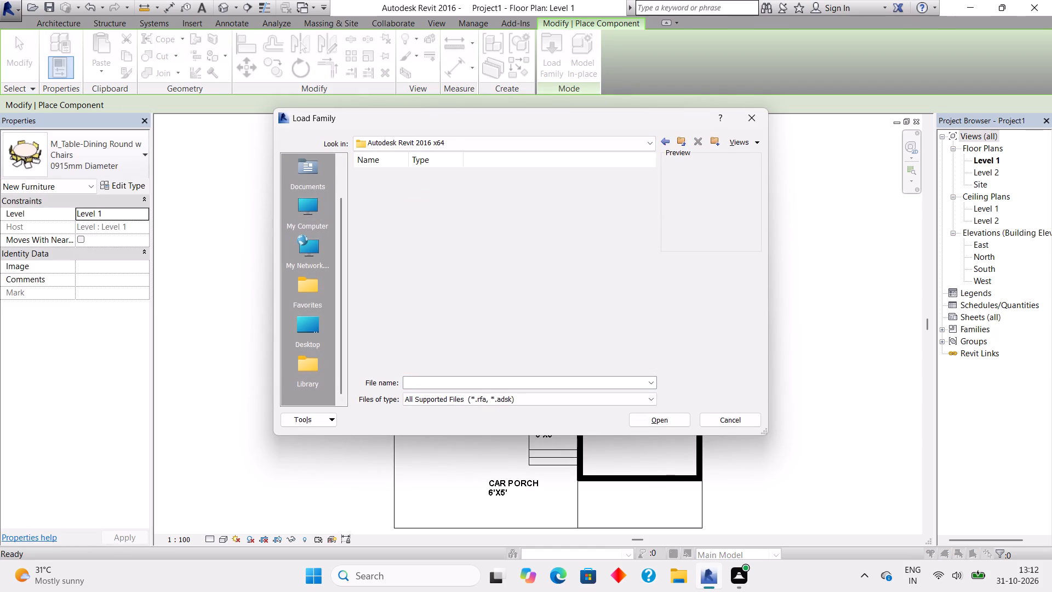
double_click(436, 199)
double_click(545, 201)
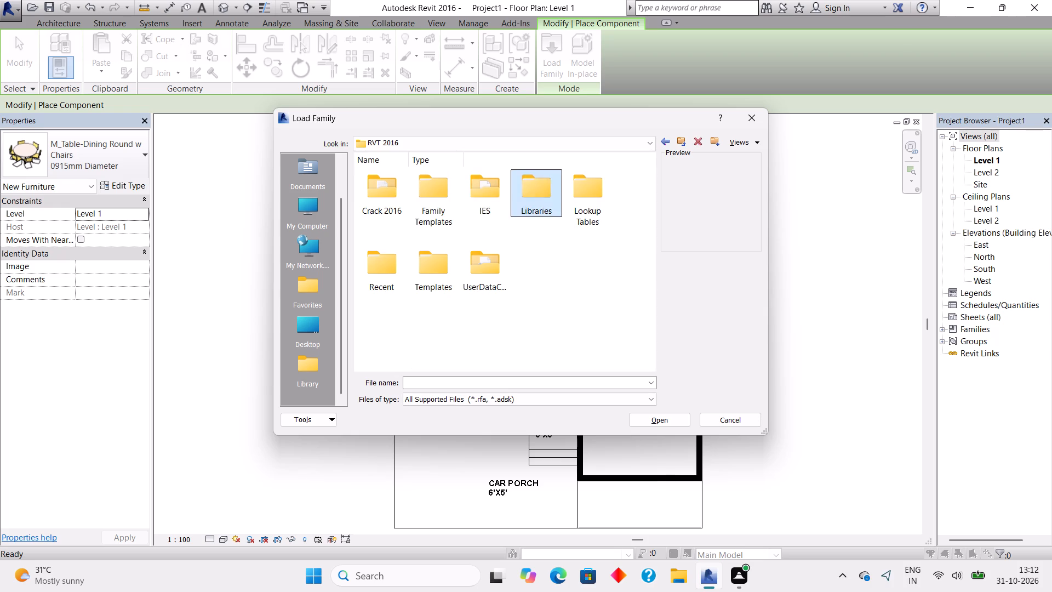
double_click(439, 201)
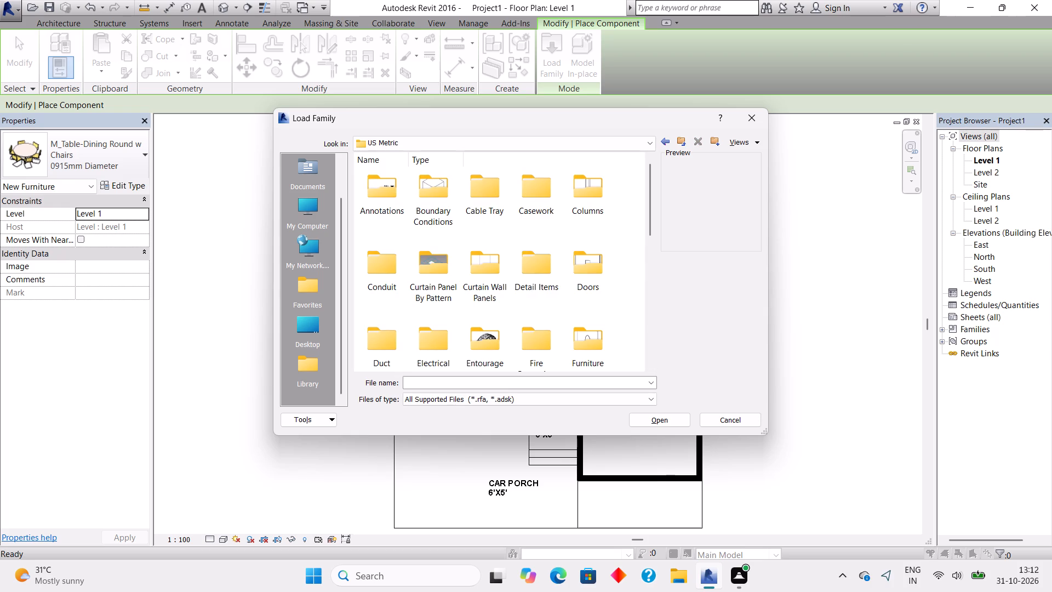
scroll(532, 275, "down", 1)
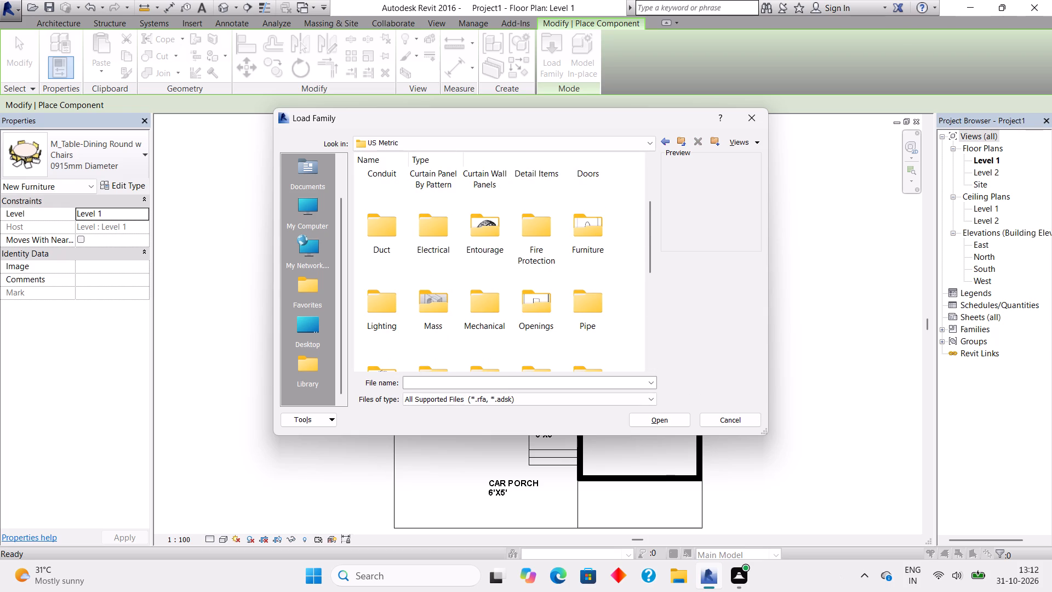
scroll(531, 269, "down", 1)
scroll(558, 235, "up", 1)
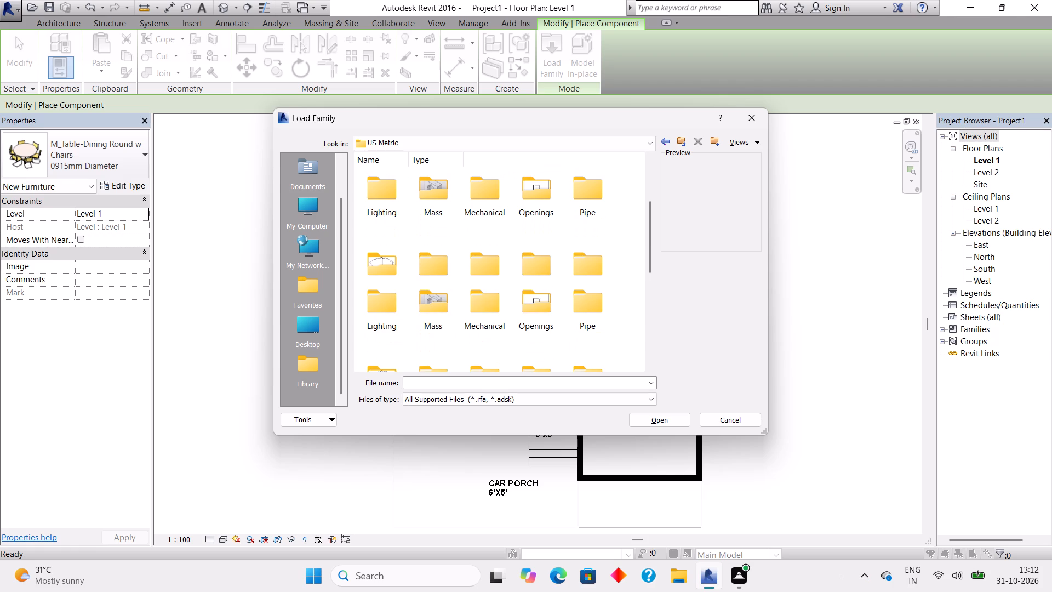
double_click(609, 241)
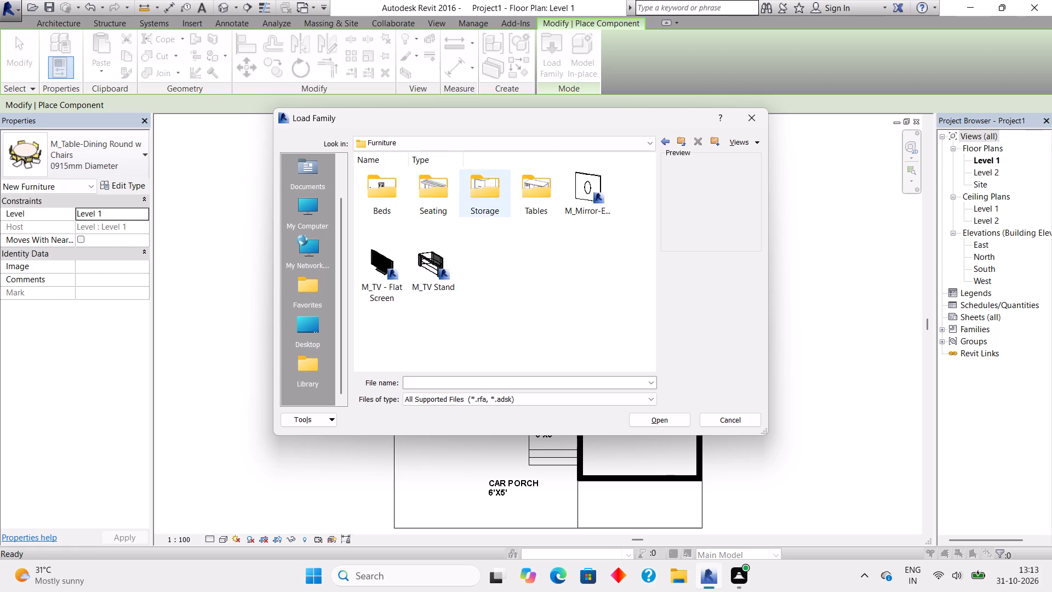
double_click(429, 197)
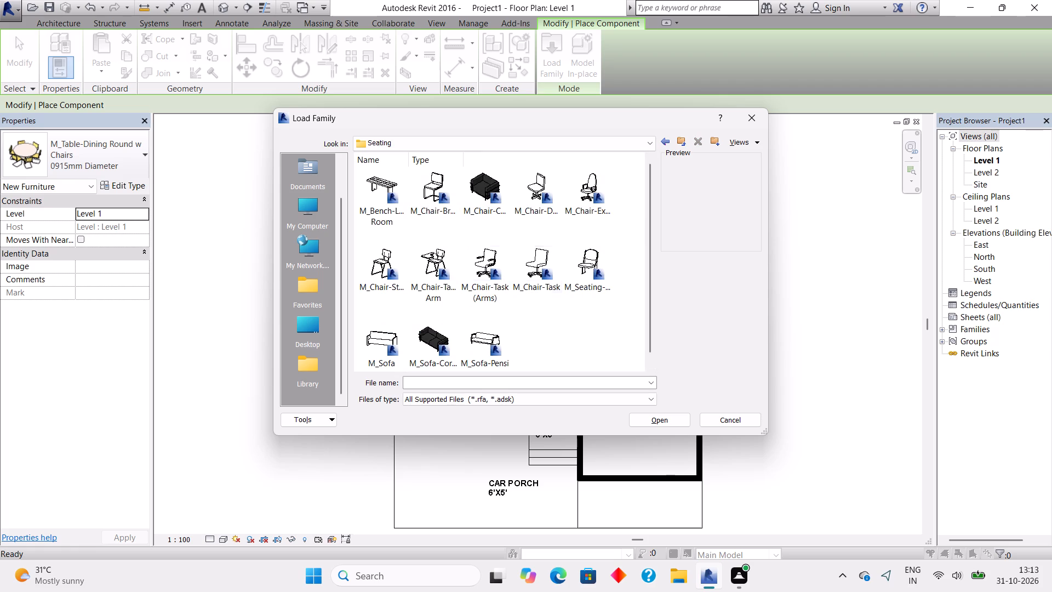
double_click(371, 333)
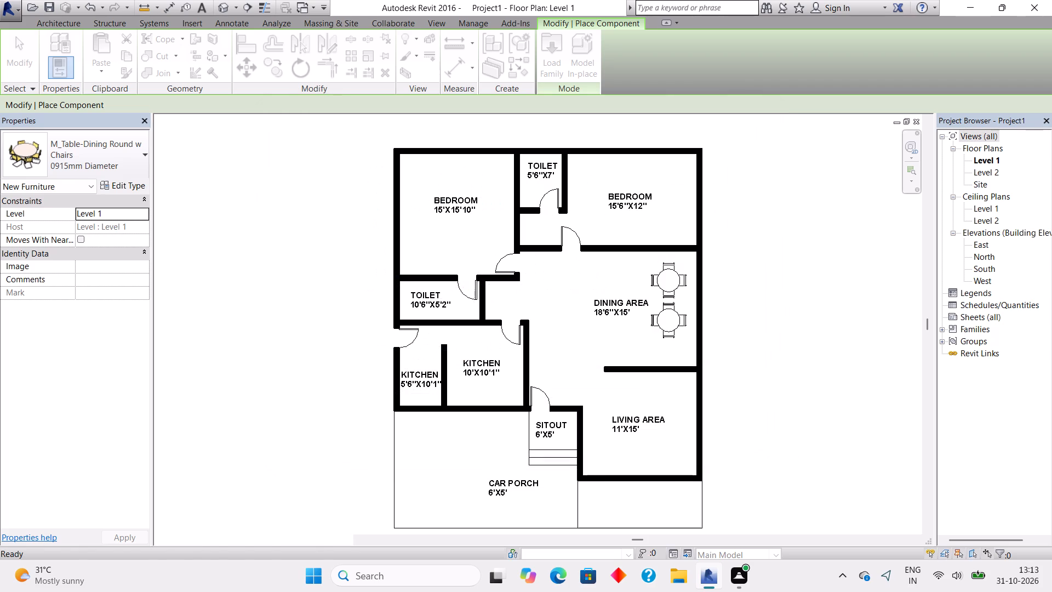
Place two 1830mm sofas lengthwise along the living area's east wall, about 2' from it, at about 10'-6" and 3'-6" from the south wall.
key("space")
key("space")
key("space")
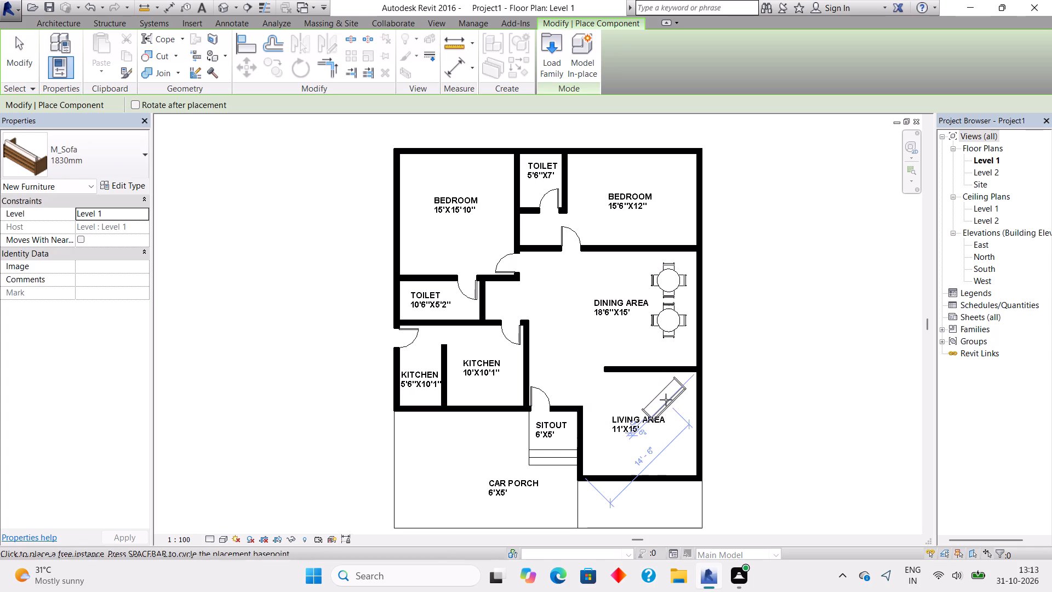
key("space")
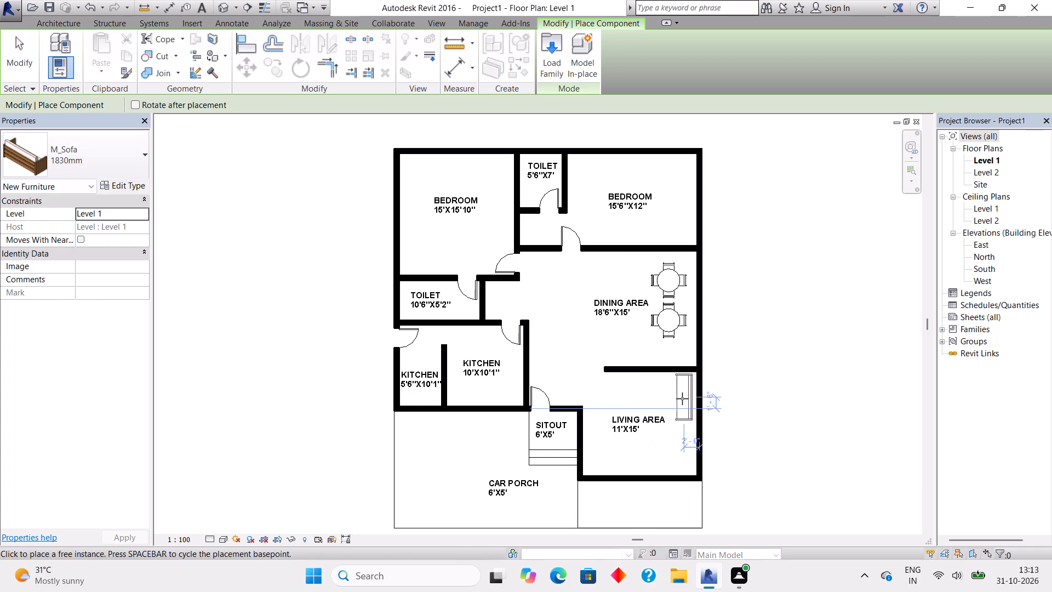
left_click(684, 399)
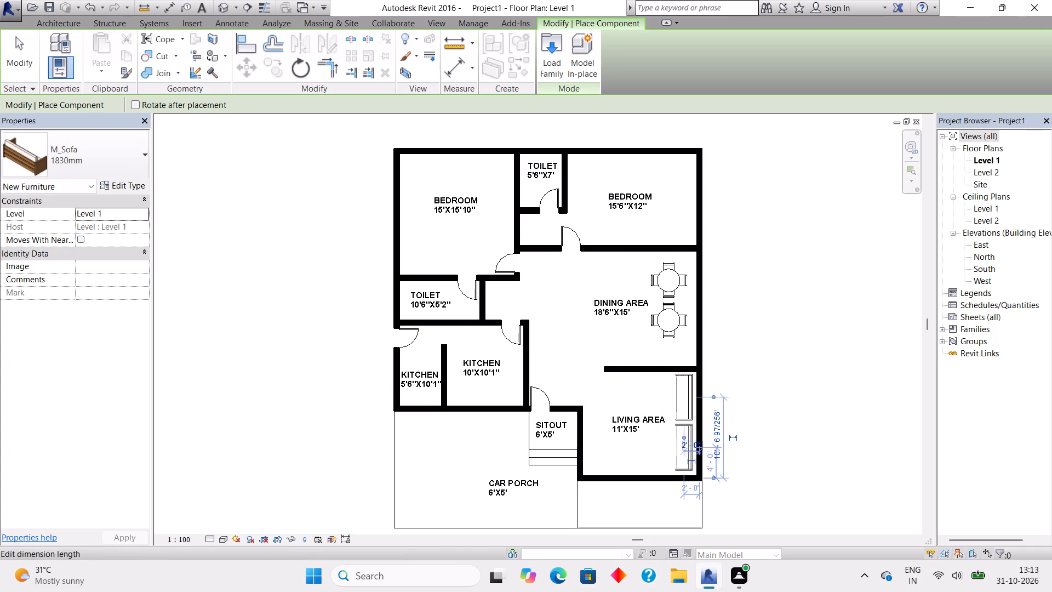
left_click(683, 447)
key("space")
key("Escape")
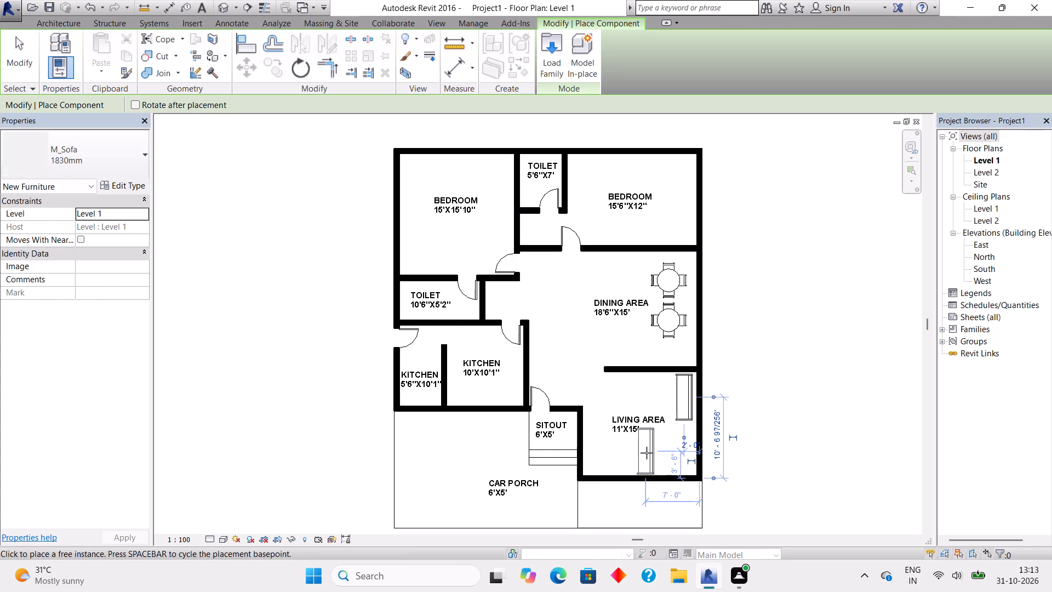
left_click(684, 451)
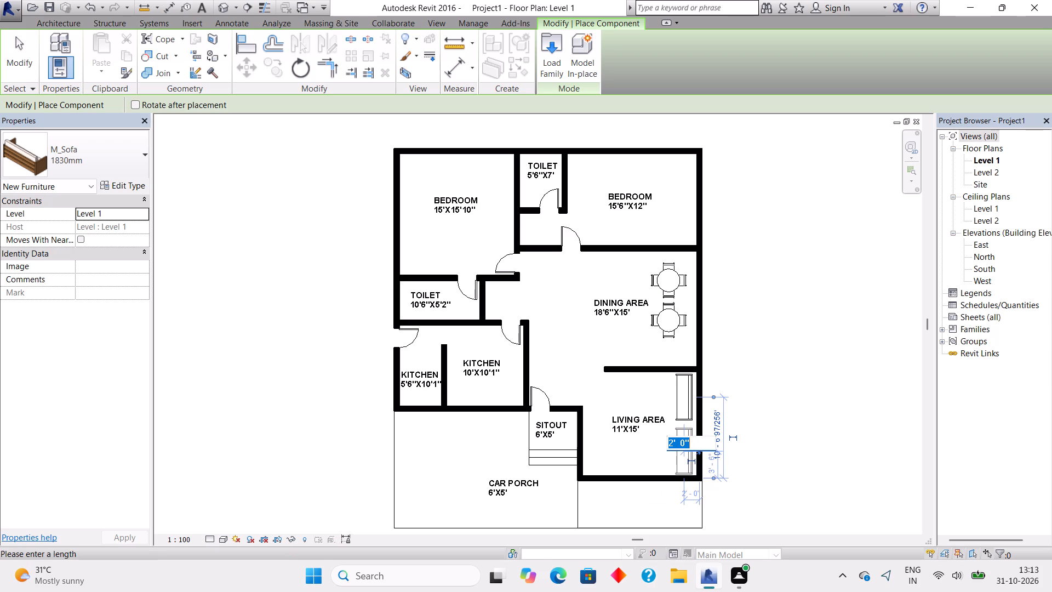
left_click(684, 451)
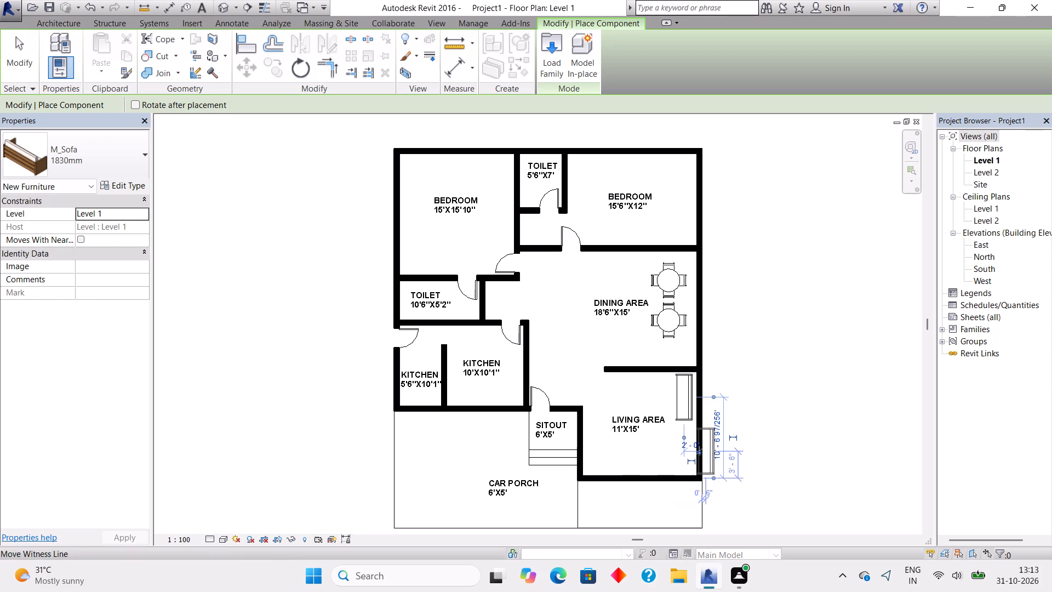
scroll(682, 442, "up", 3)
key("Escape")
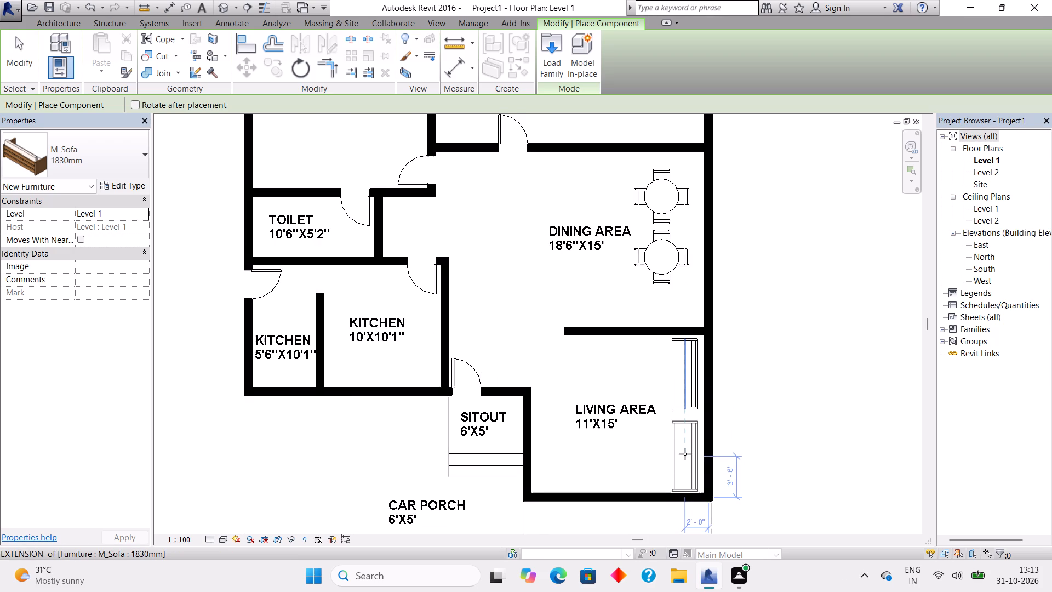
left_click(685, 454)
Place two more 1830mm sofas in the living area, against the south wall about 7'-6" from the west wall and against the north wall about 7'-6" from the east wall.
key("space")
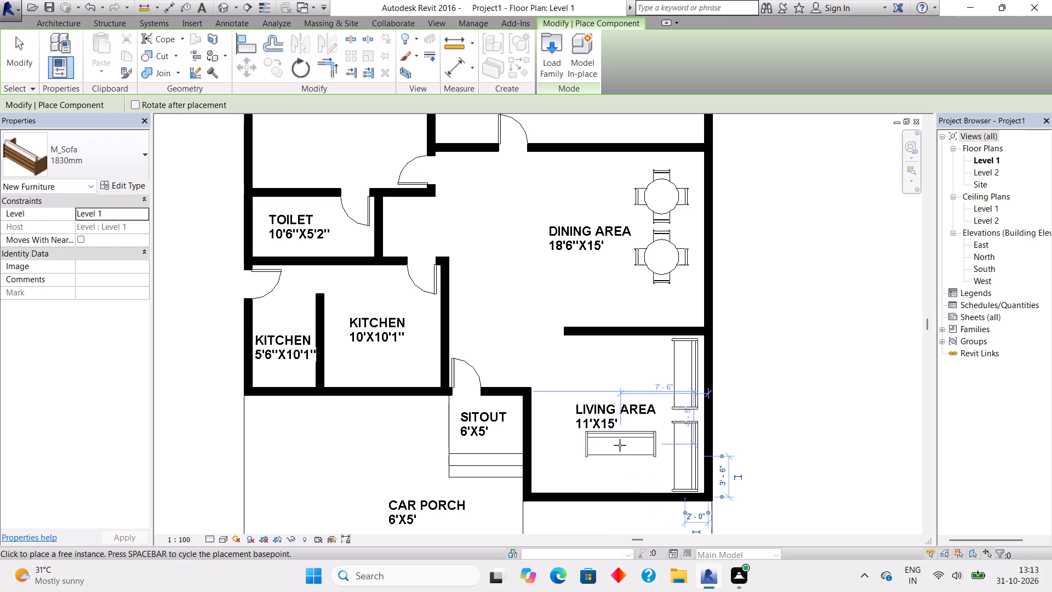
key("space")
key("space")
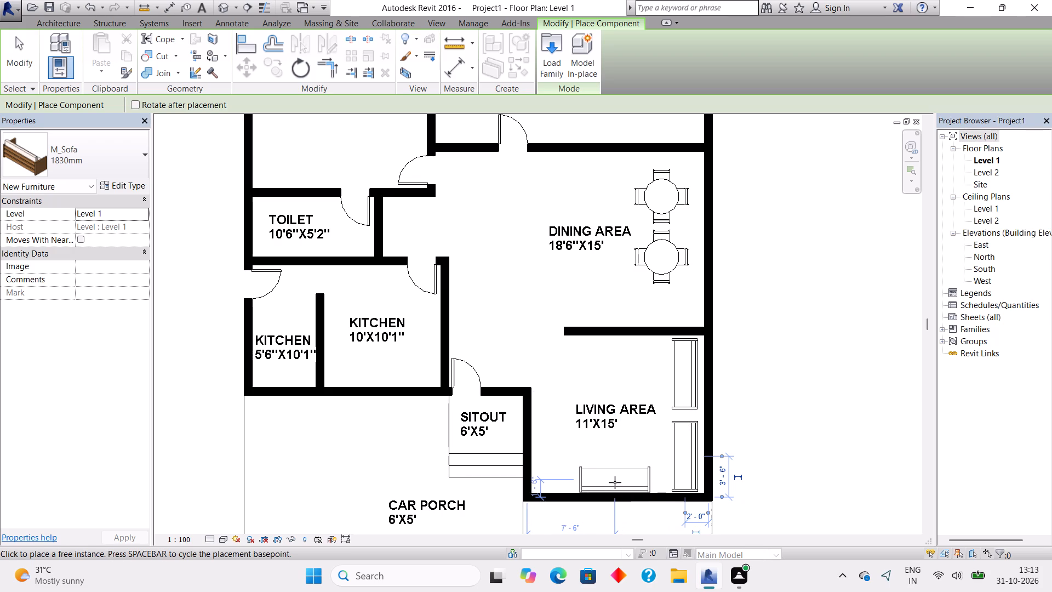
left_click(615, 482)
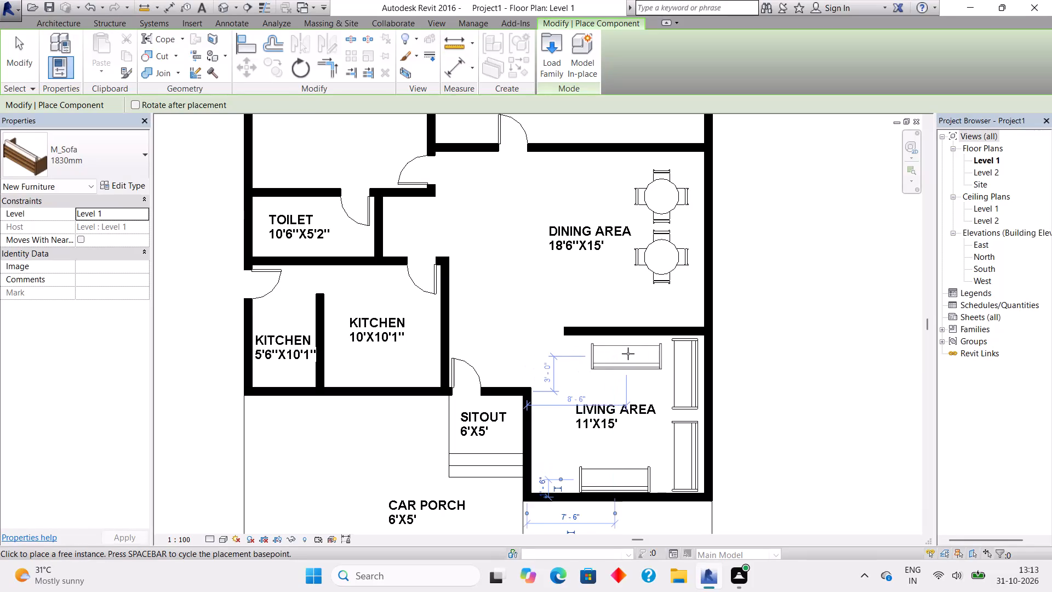
key("Escape")
key("space")
key("space")
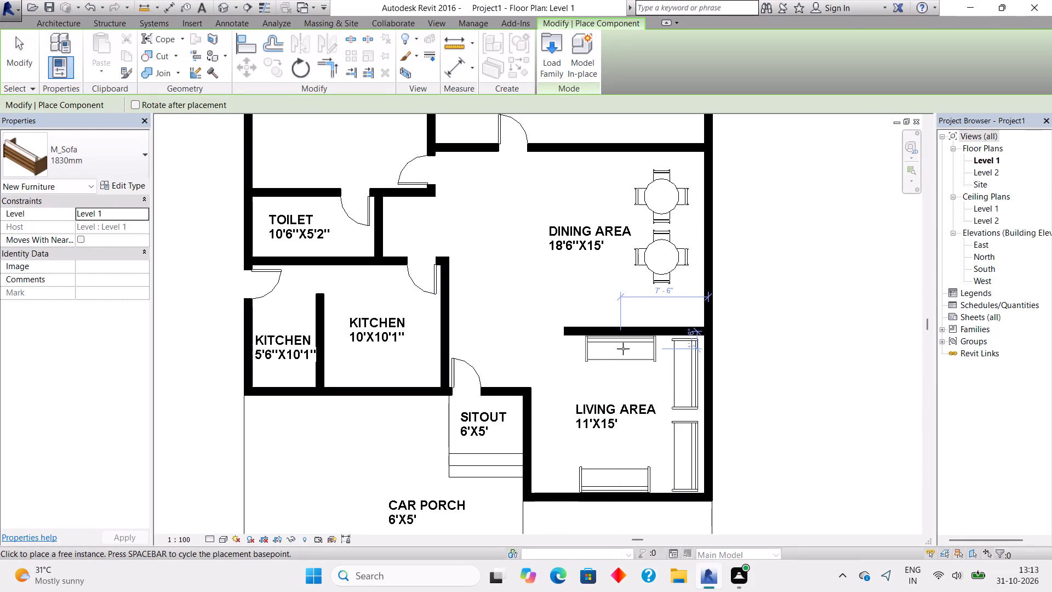
left_click(623, 349)
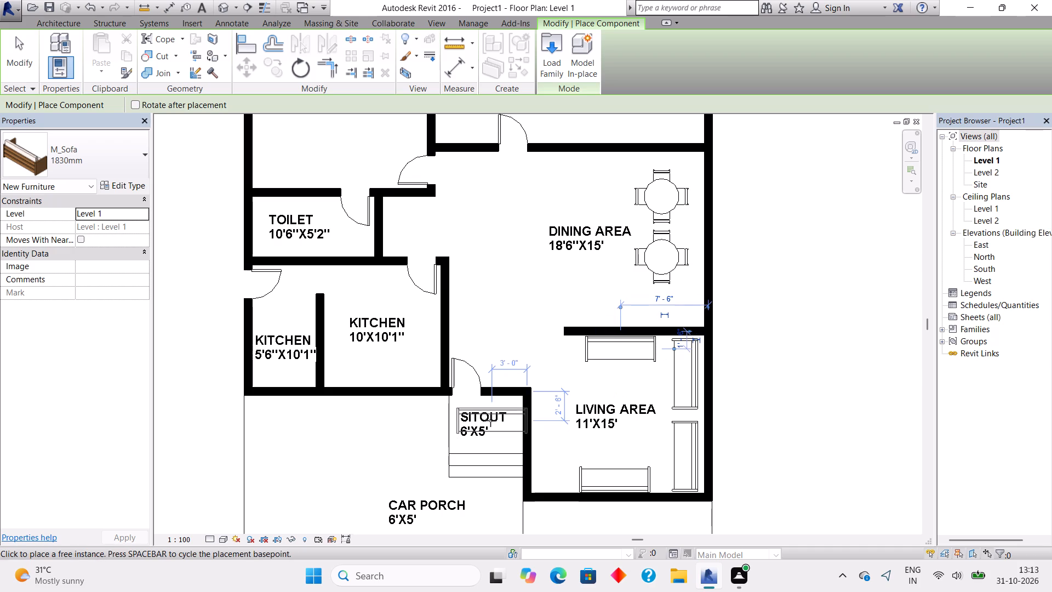
scroll(482, 355, "down", 6)
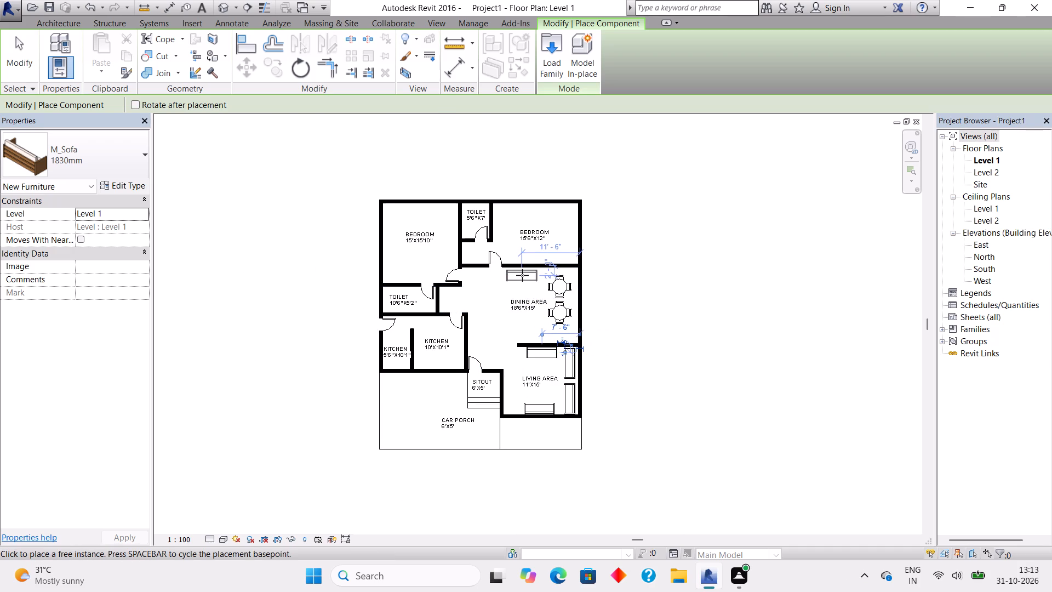
scroll(522, 275, "down", 2)
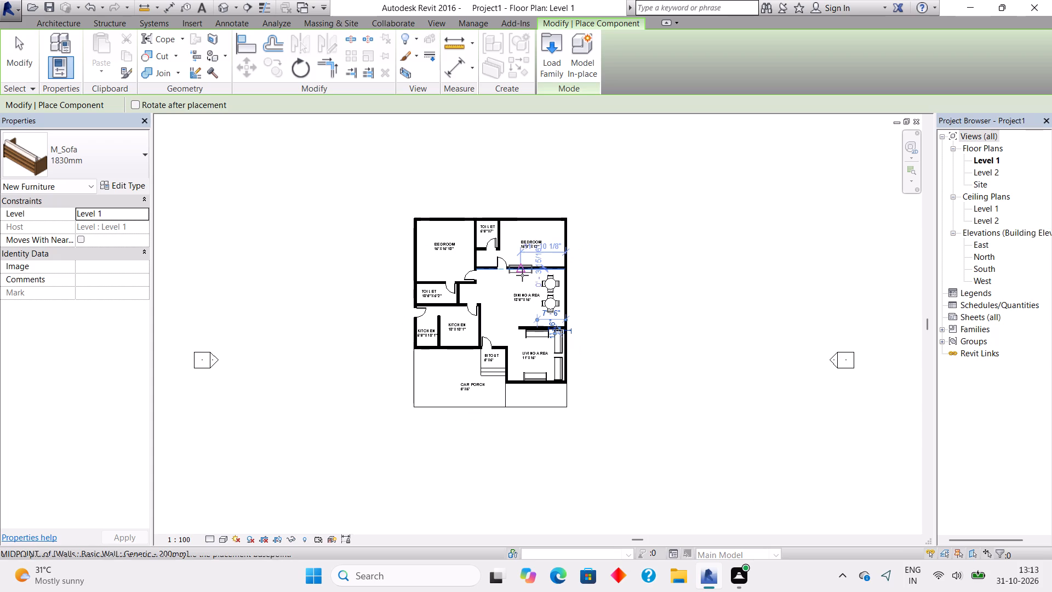
key("Escape")
key("Escape")
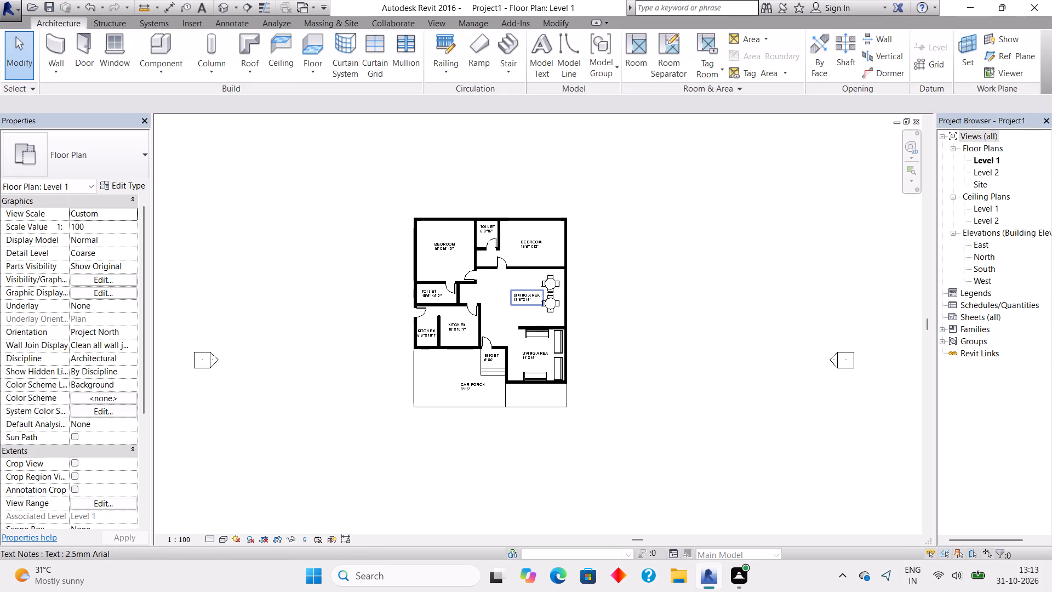
Load the M_Toilet-Domestic-3D family from the Water Closets folder of the US Metric architectural plumbing fixtures library.
left_click(165, 49)
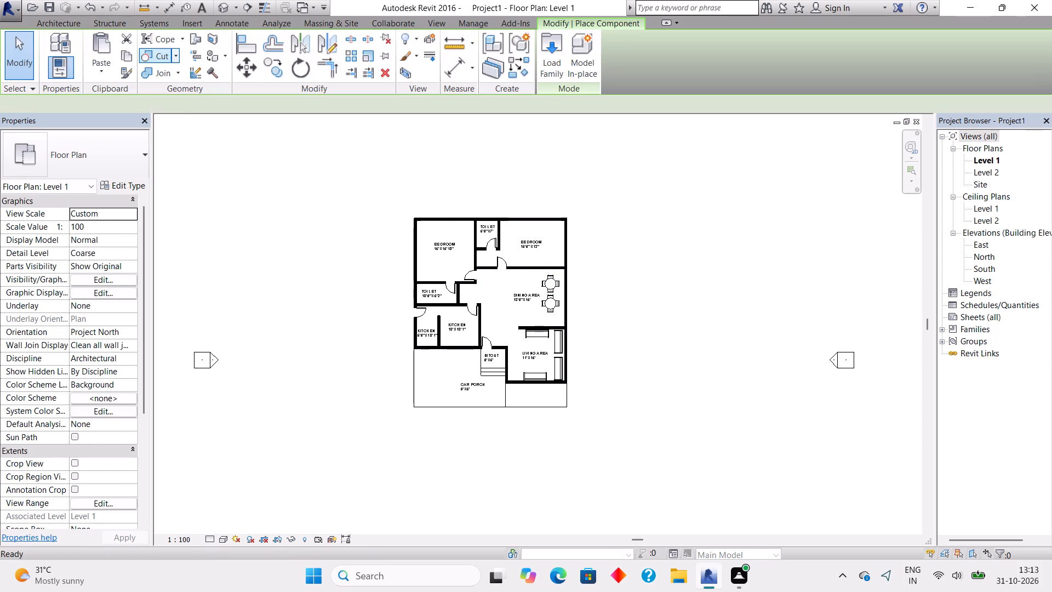
left_click(542, 59)
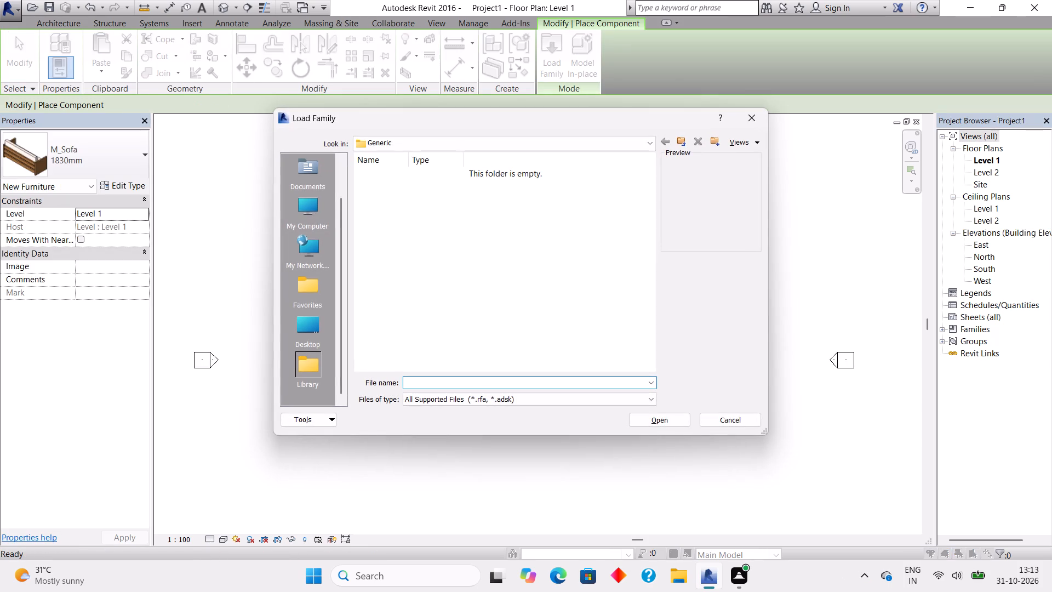
double_click(301, 220)
double_click(389, 197)
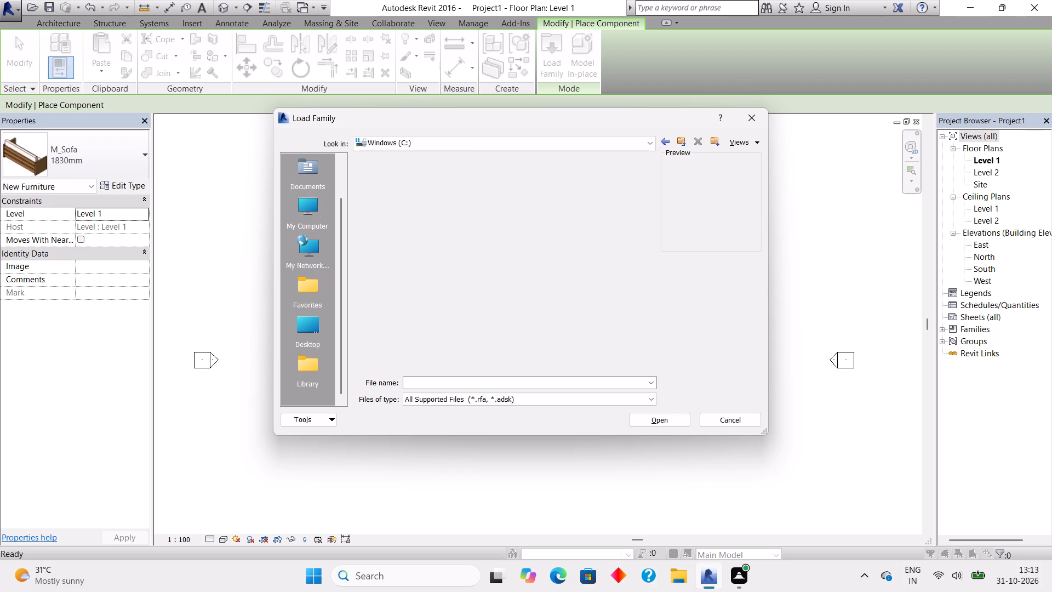
double_click(445, 201)
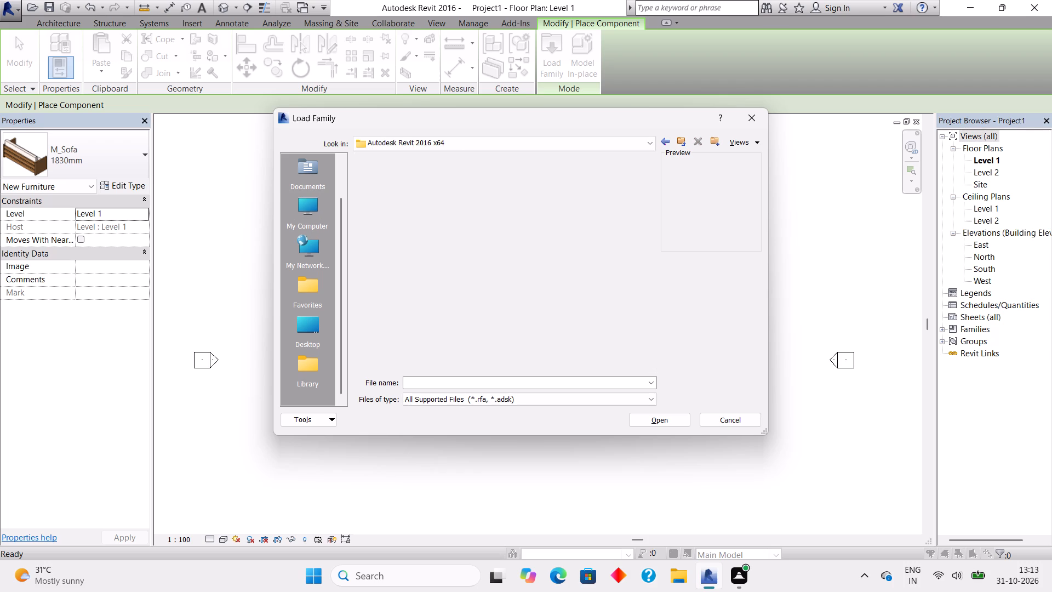
double_click(445, 201)
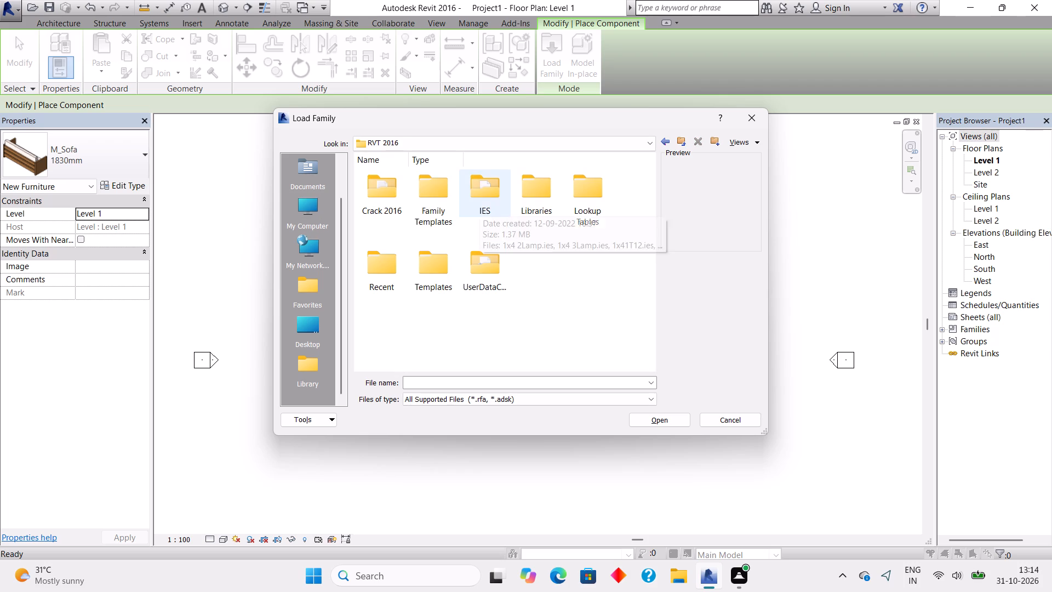
double_click(531, 200)
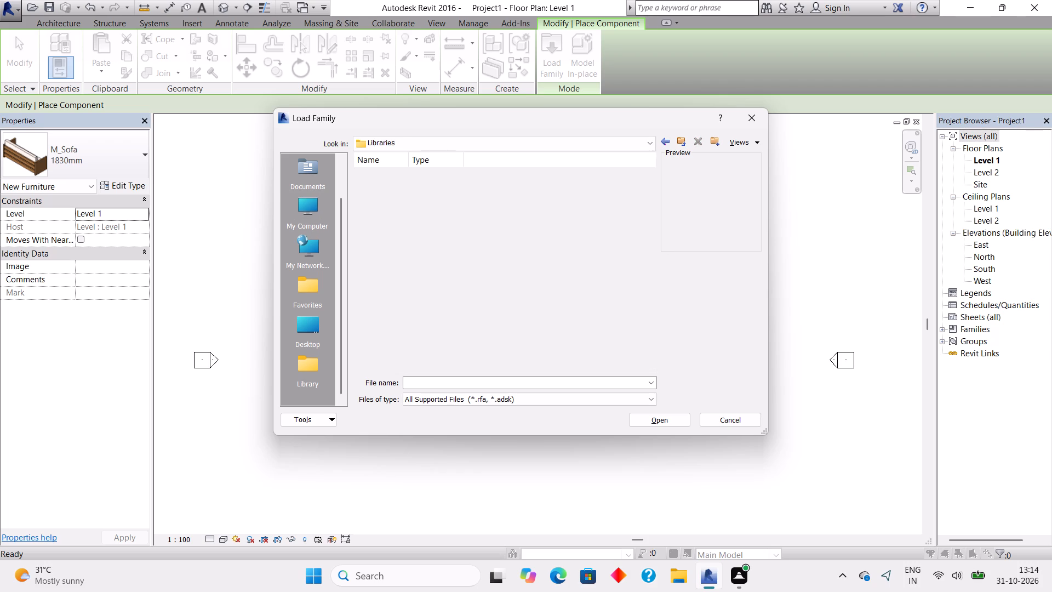
double_click(439, 195)
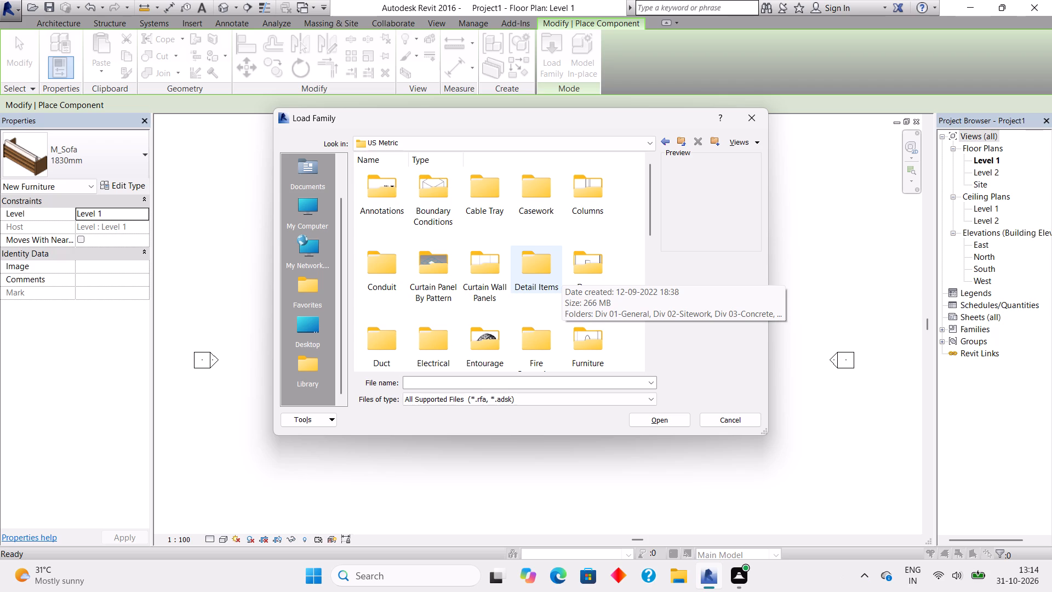
scroll(523, 278, "down", 2)
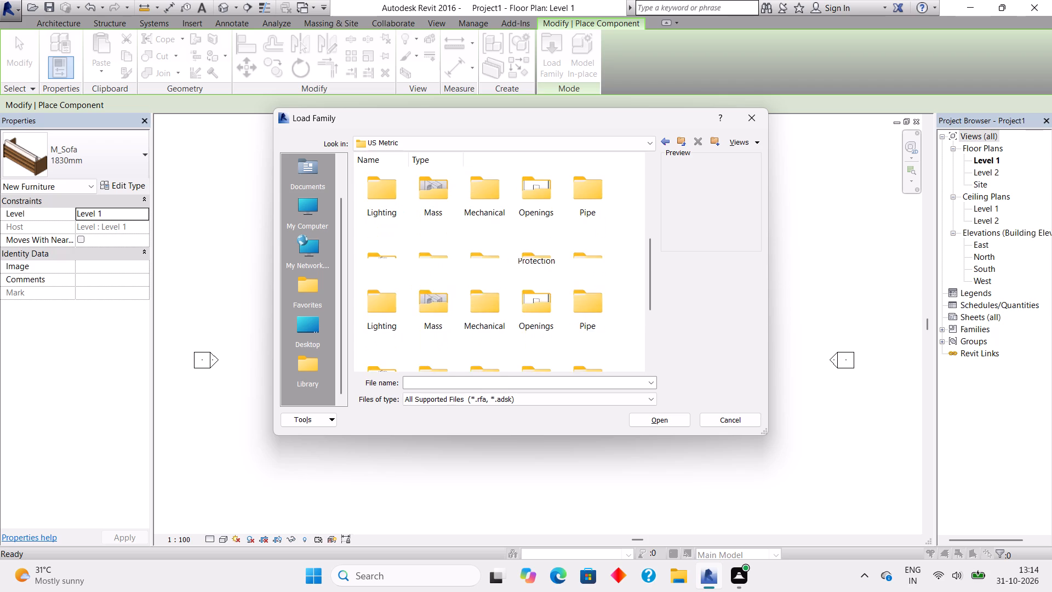
double_click(432, 282)
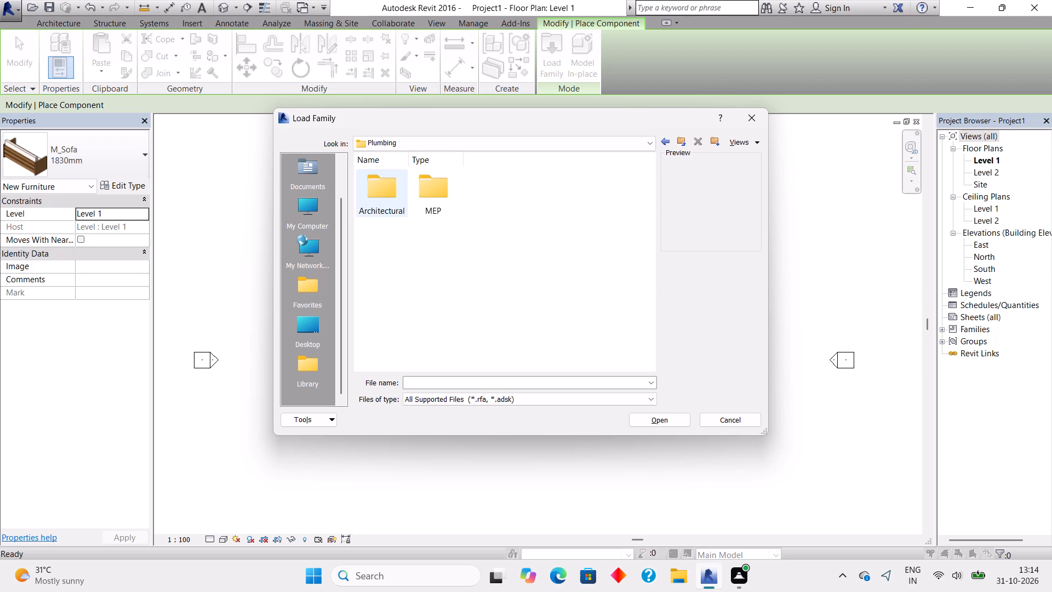
double_click(369, 193)
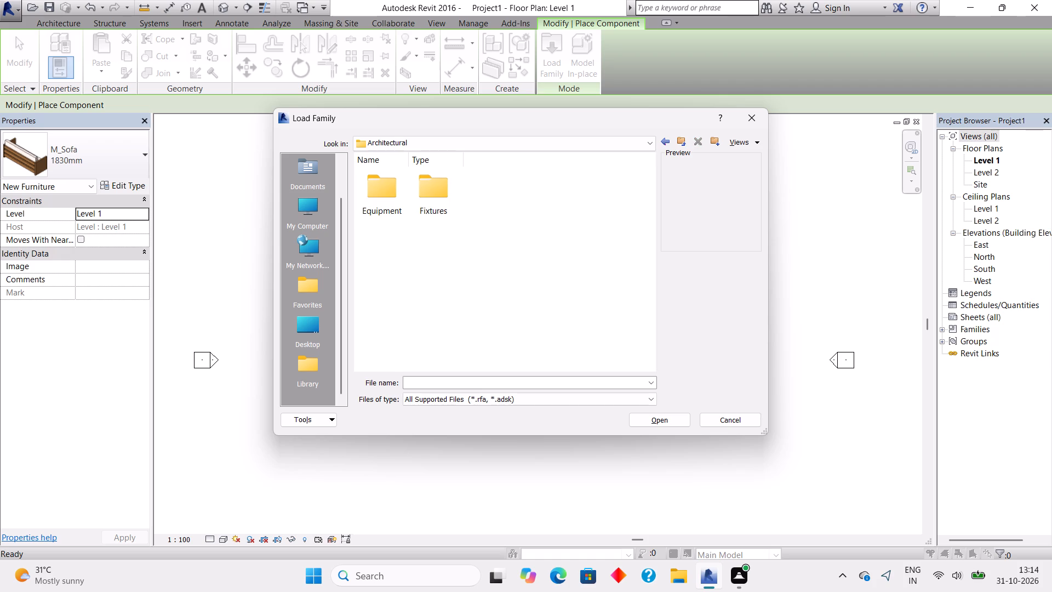
double_click(425, 199)
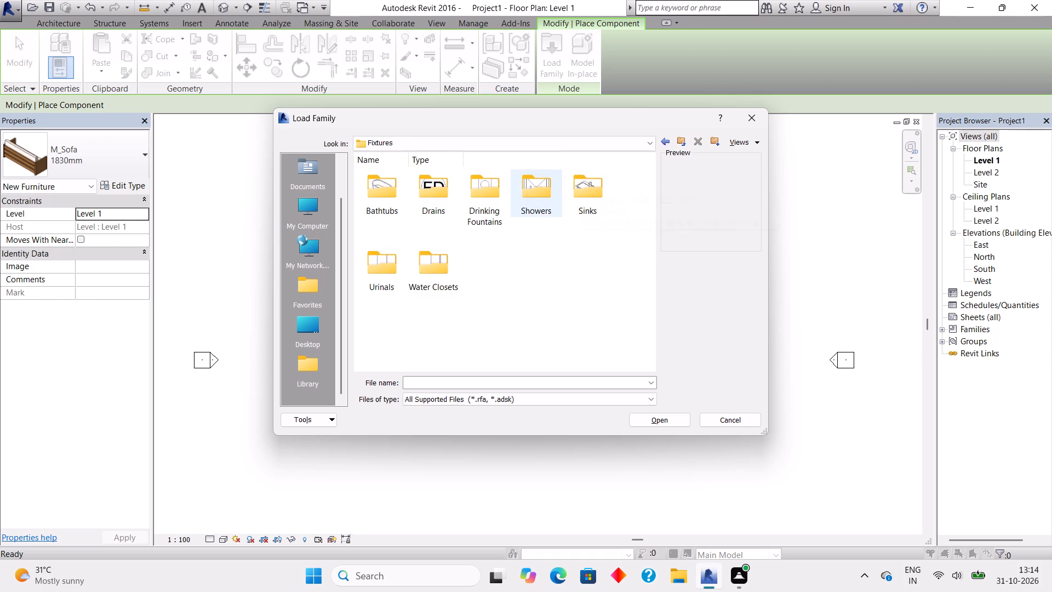
double_click(426, 278)
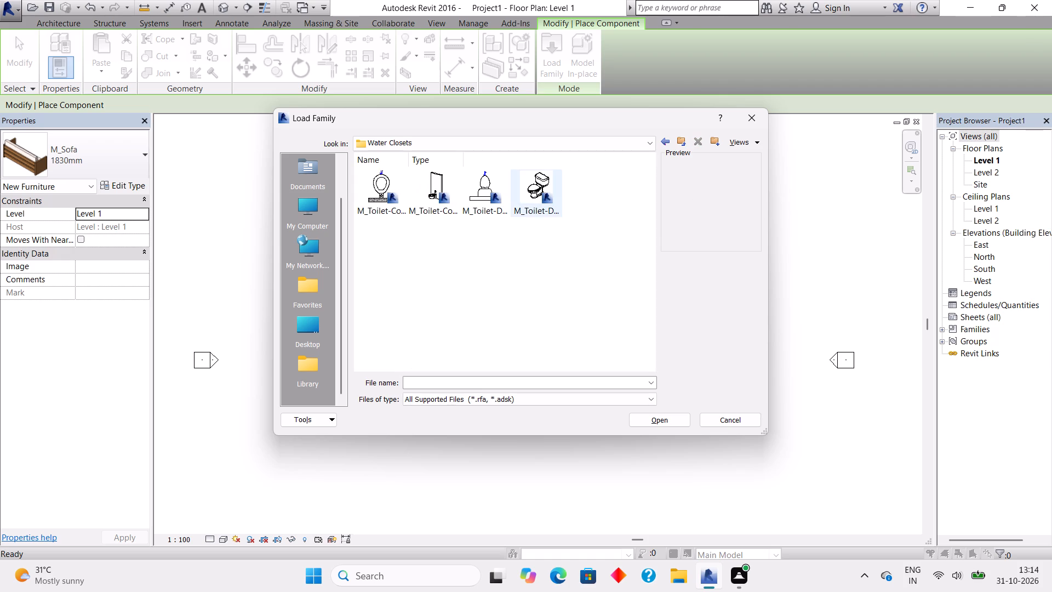
double_click(527, 193)
Place a domestic toilet against the south wall of the 10'6"X5'2" toilet room, about 4'-2" from the west wall.
scroll(457, 307, "up", 3)
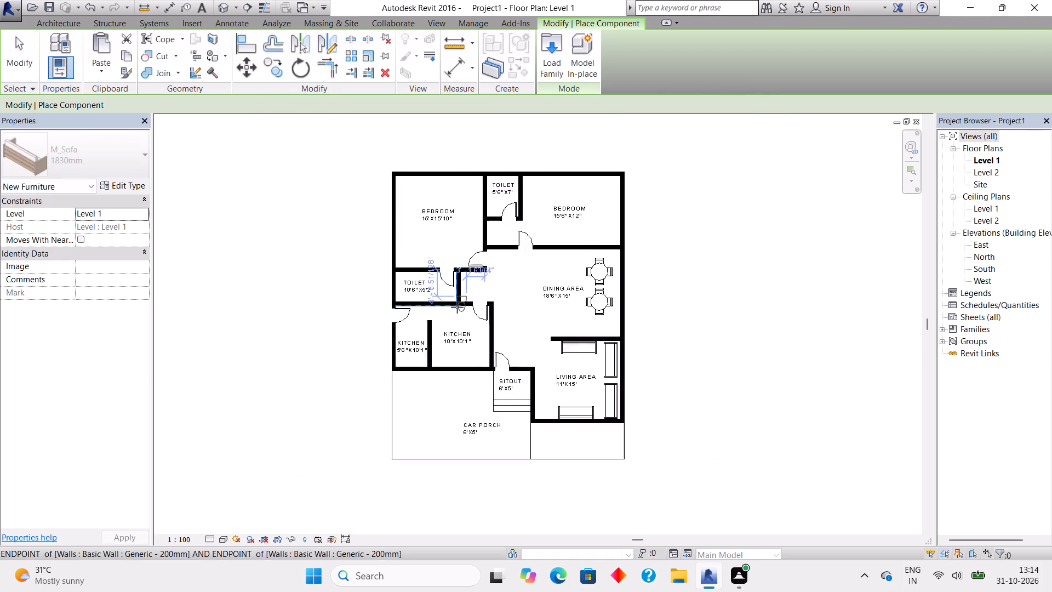
scroll(457, 307, "up", 3)
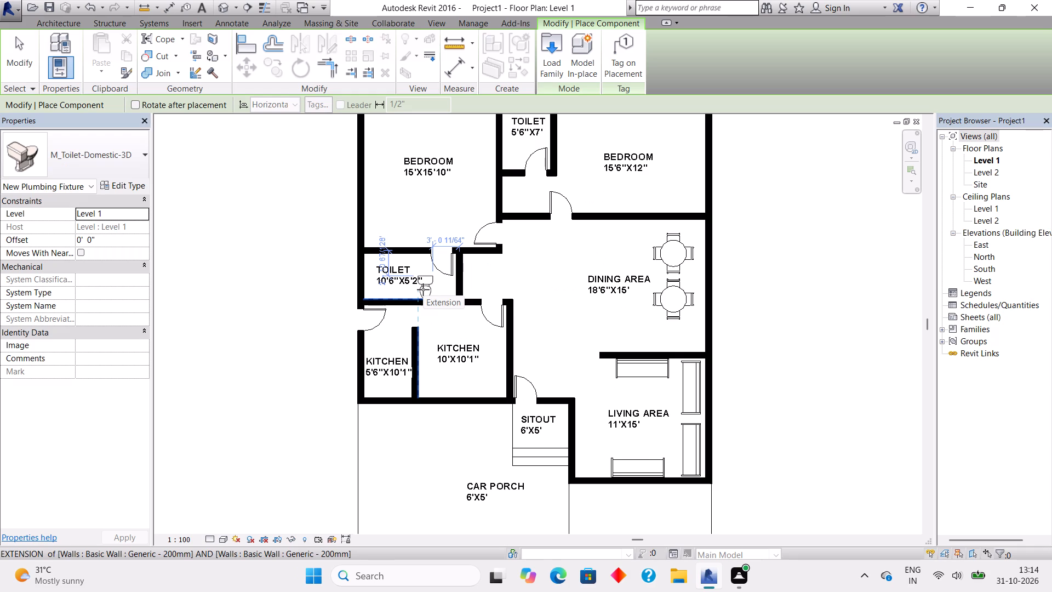
key("space")
key("space")
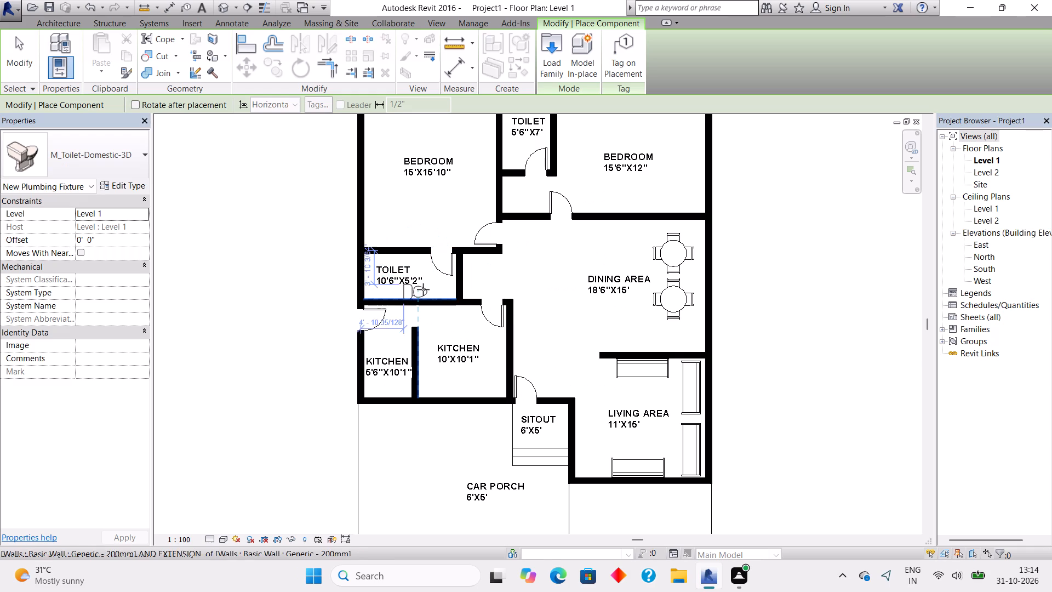
key("space")
key("space")
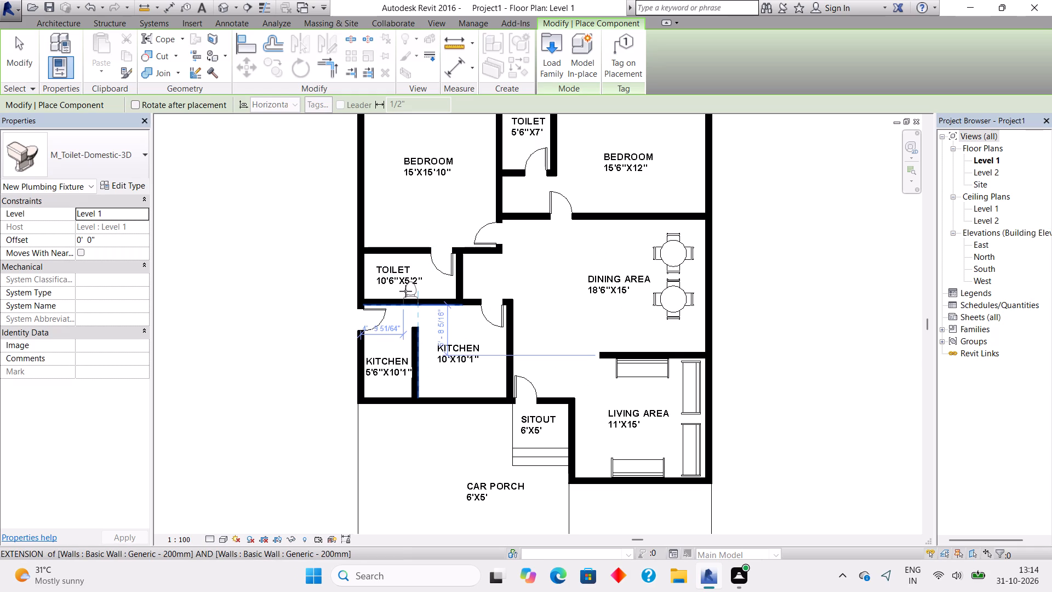
left_click(399, 280)
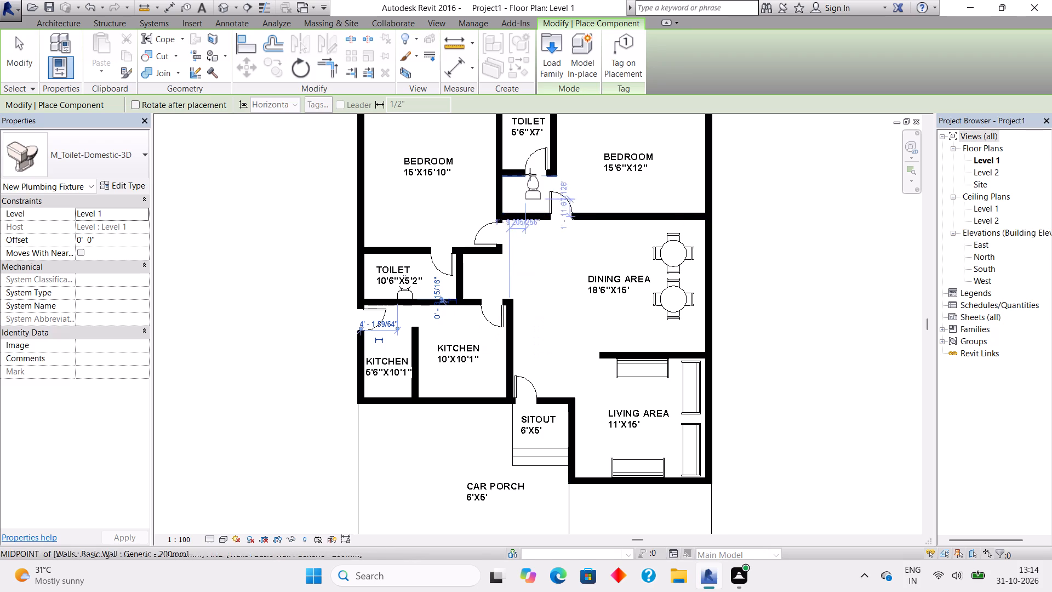
Place a second domestic toilet against the north wall of the 5'6"X7' toilet room, about 1'-4" from its east wall.
middle_click_drag(523, 147, 518, 244)
key("space")
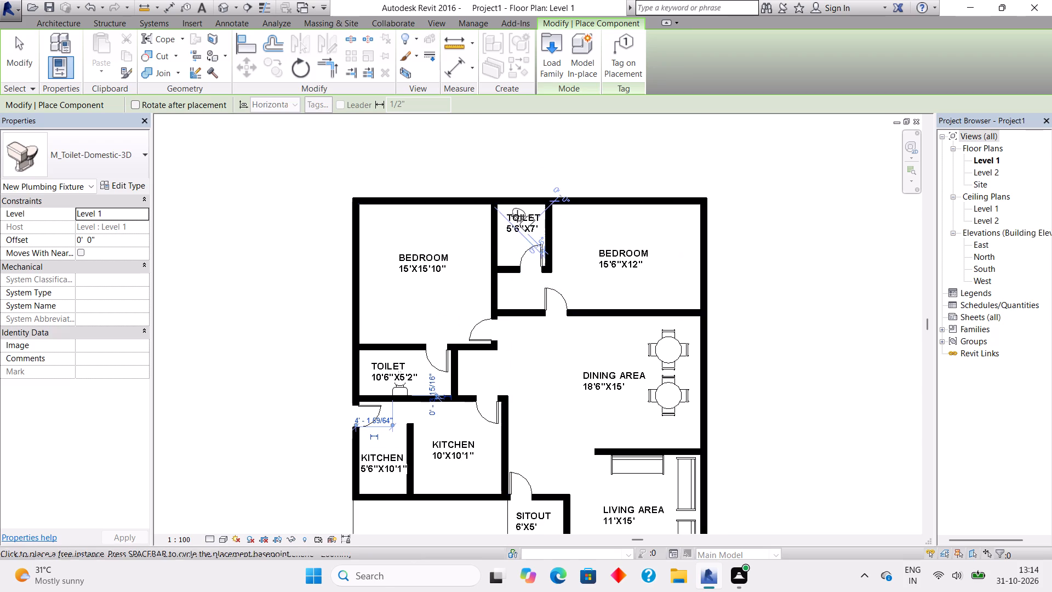
key("space")
key("space")
key("space")
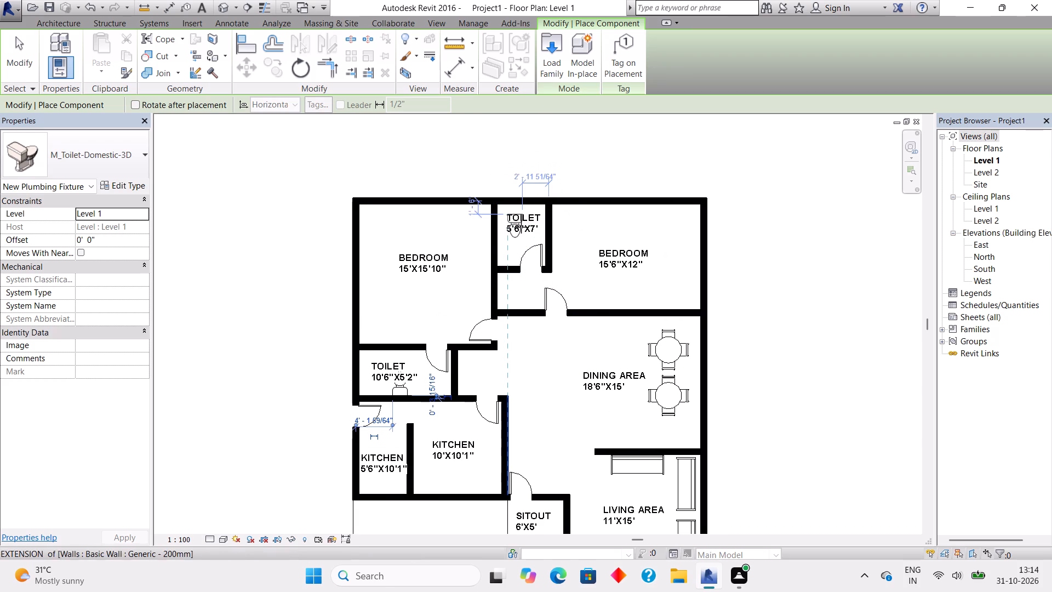
left_click(529, 222)
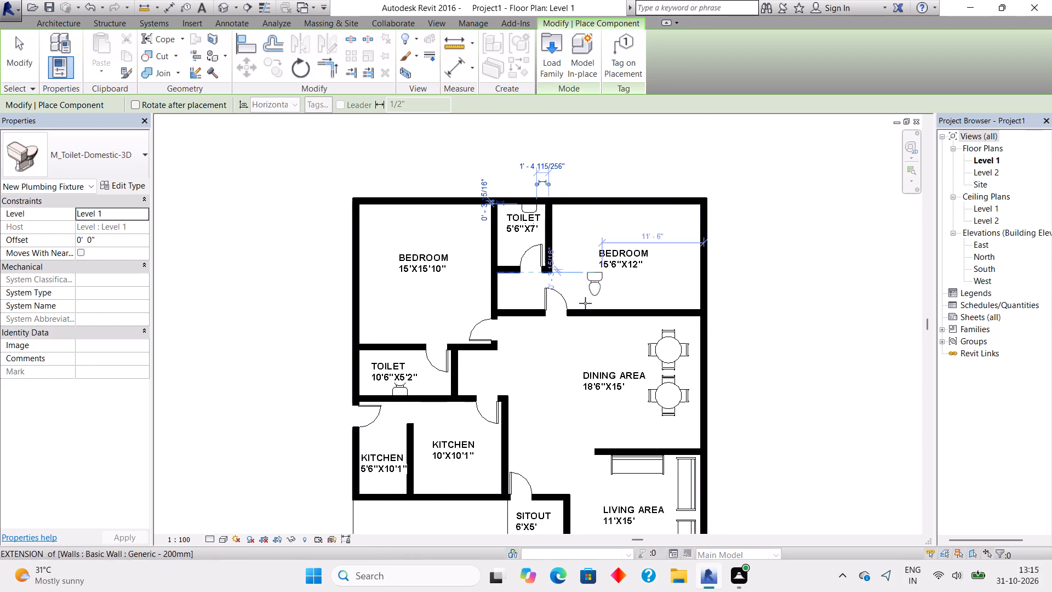
scroll(581, 394, "down", 3)
middle_click_drag(581, 395, 587, 353)
scroll(581, 395, "down", 1)
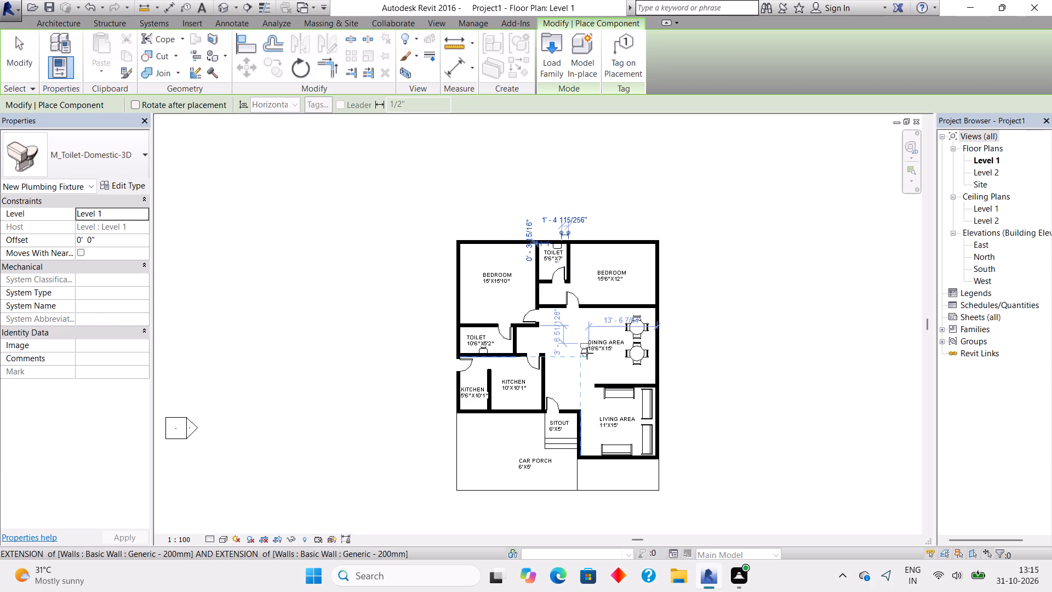
scroll(587, 353, "up", 2)
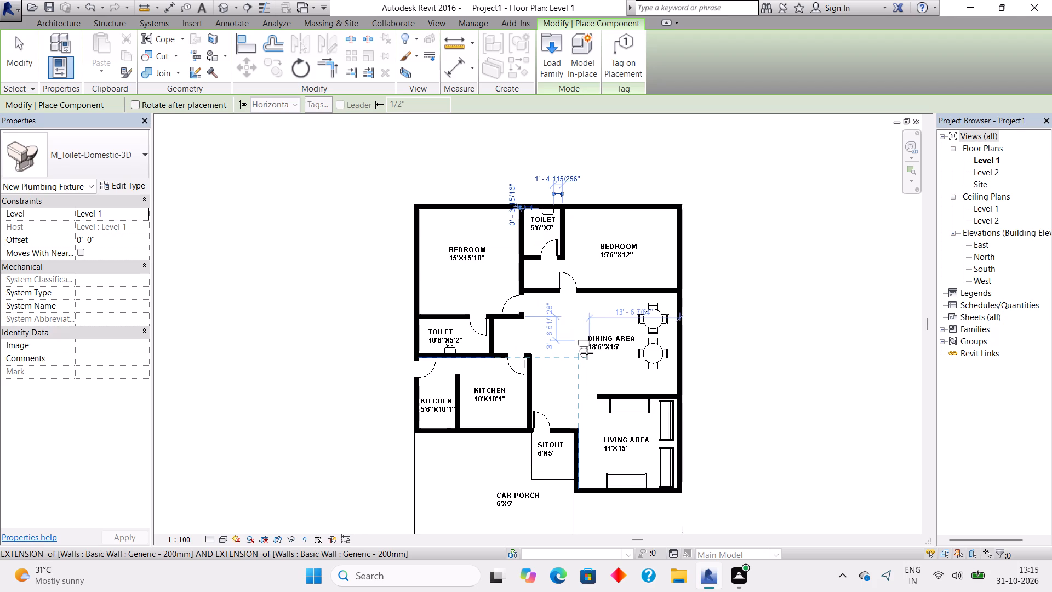
scroll(587, 353, "up", 2)
key("Escape")
key("Escape")
key("Escape")
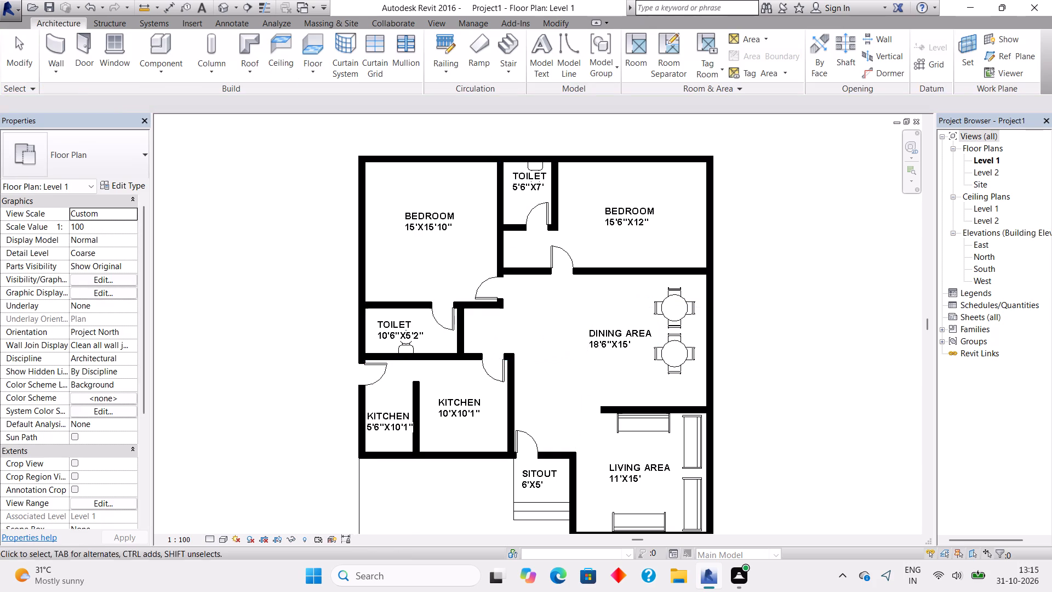
Draw a 5'-2" vertical thin model line from the kitchen door's west jamb north to the opposite wall.
left_click(562, 49)
scroll(480, 318, "up", 5)
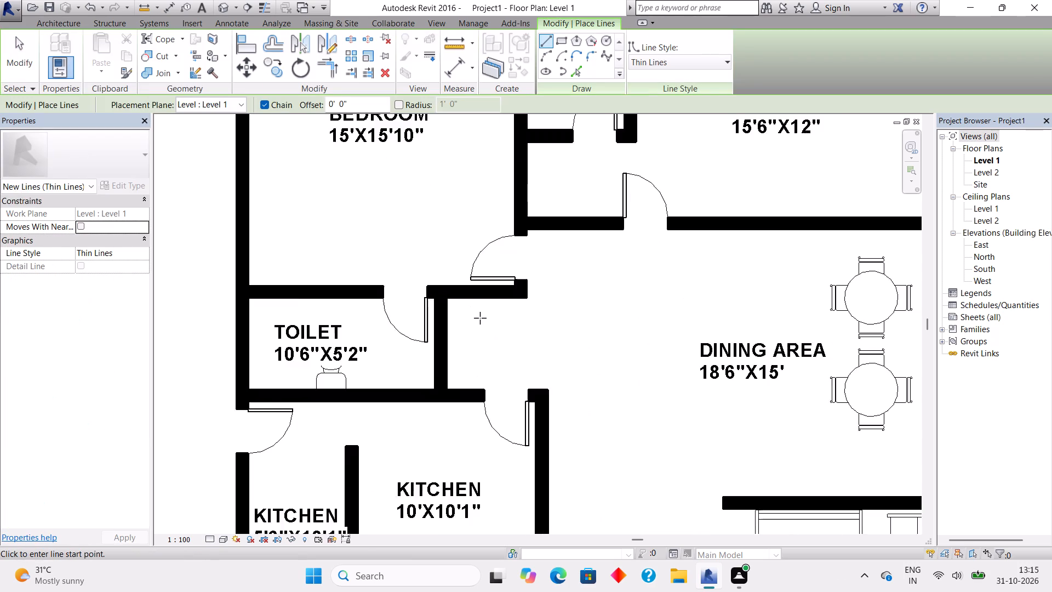
scroll(480, 318, "up", 2)
left_click(490, 415)
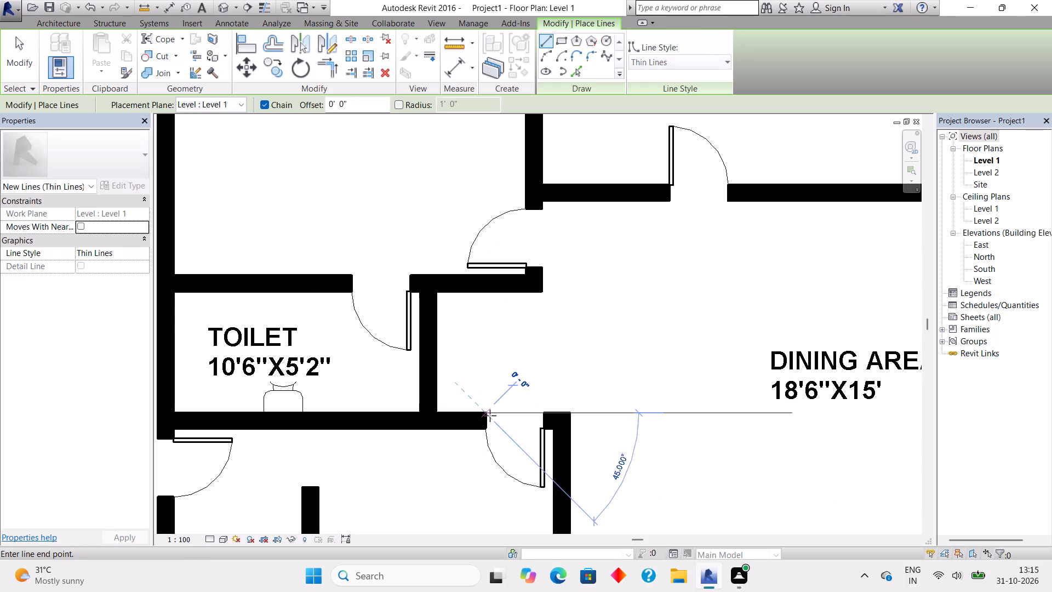
left_click(482, 297)
key("Escape")
Load the M_Kitchenette - Medium family from the Domestic folder of the US Metric Specialty Equipment library.
scroll(580, 274, "down", 5)
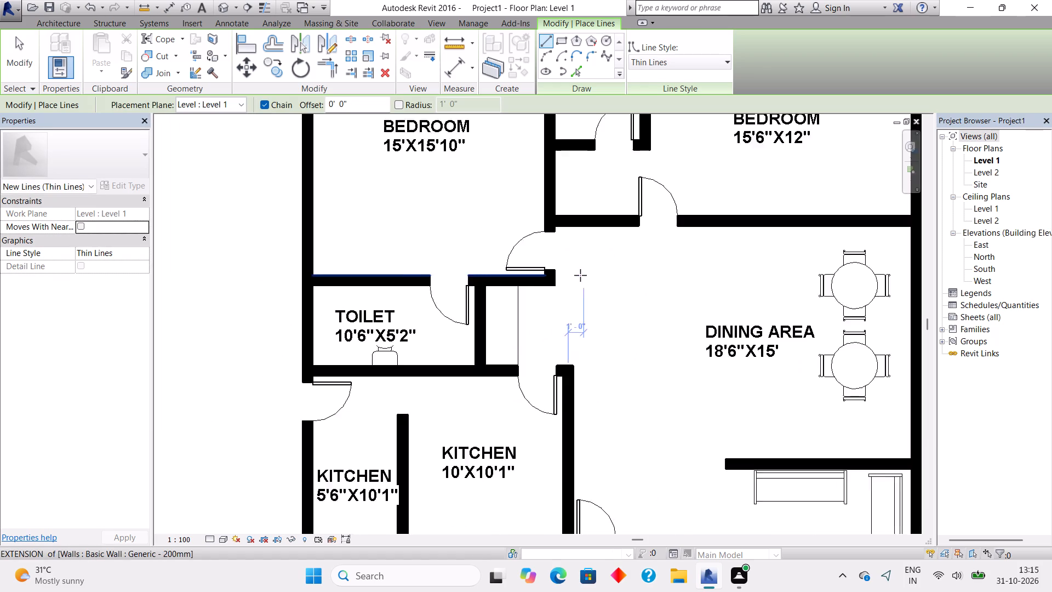
scroll(580, 275, "down", 2)
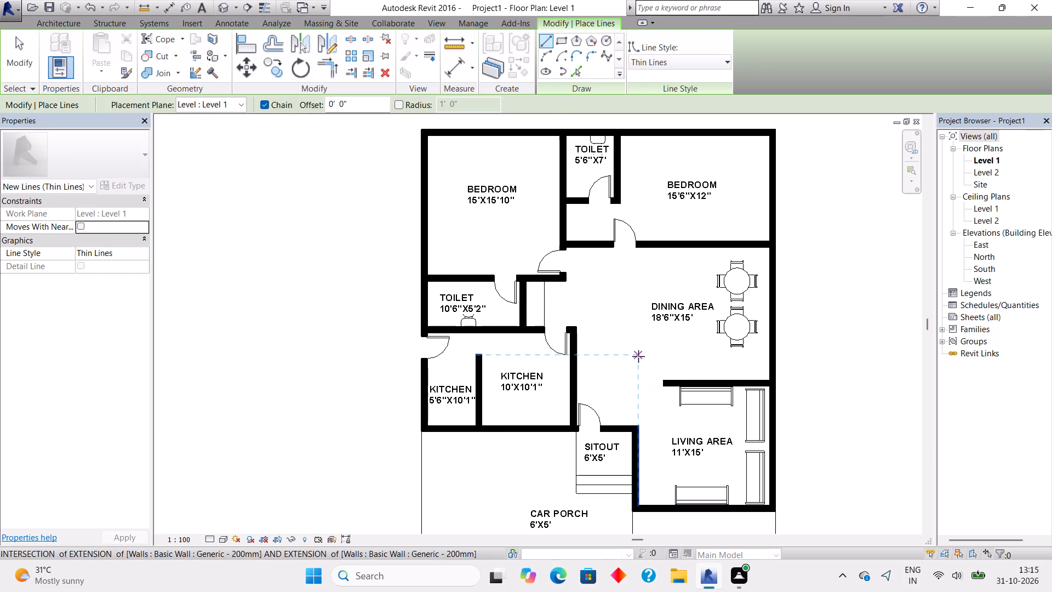
scroll(638, 356, "down", 2)
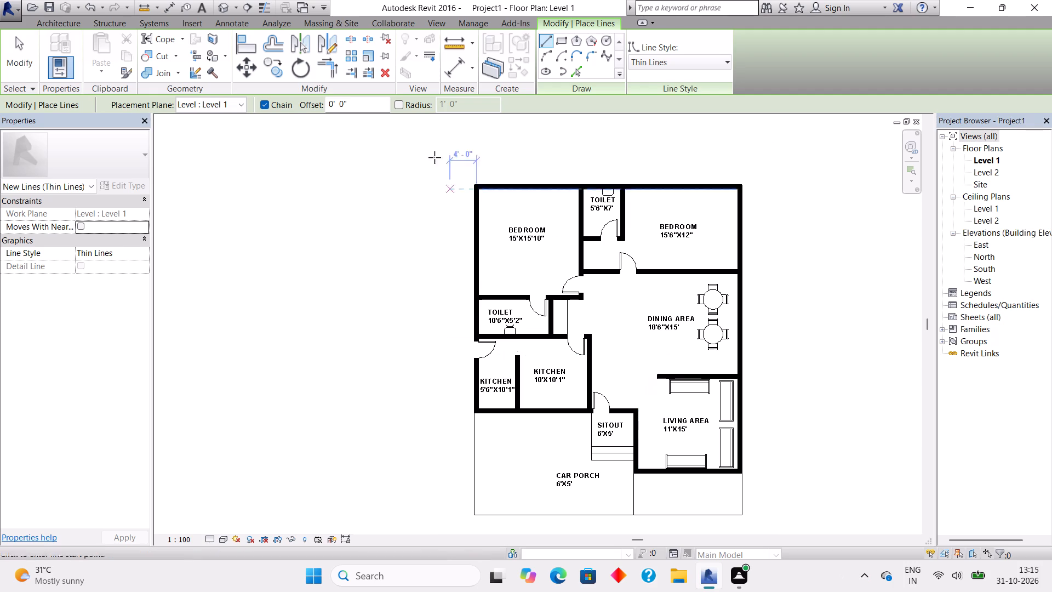
left_click(74, 25)
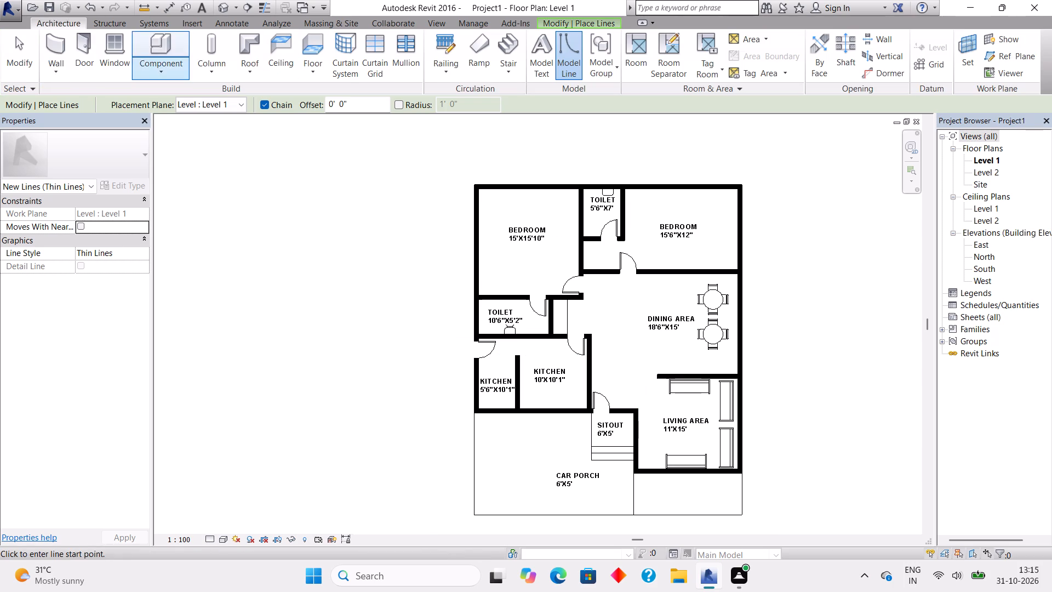
left_click(159, 36)
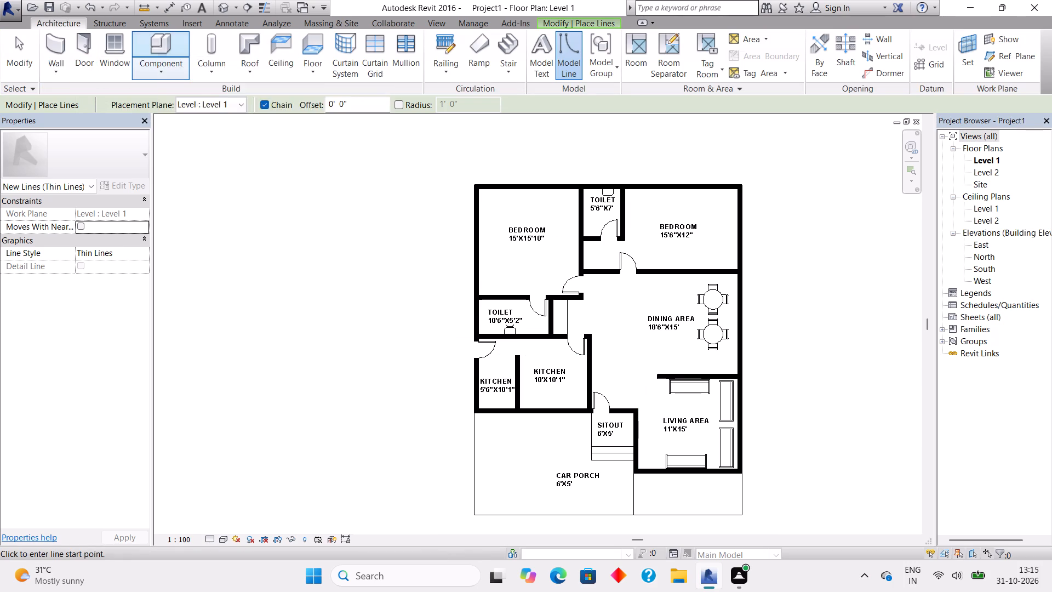
left_click(546, 47)
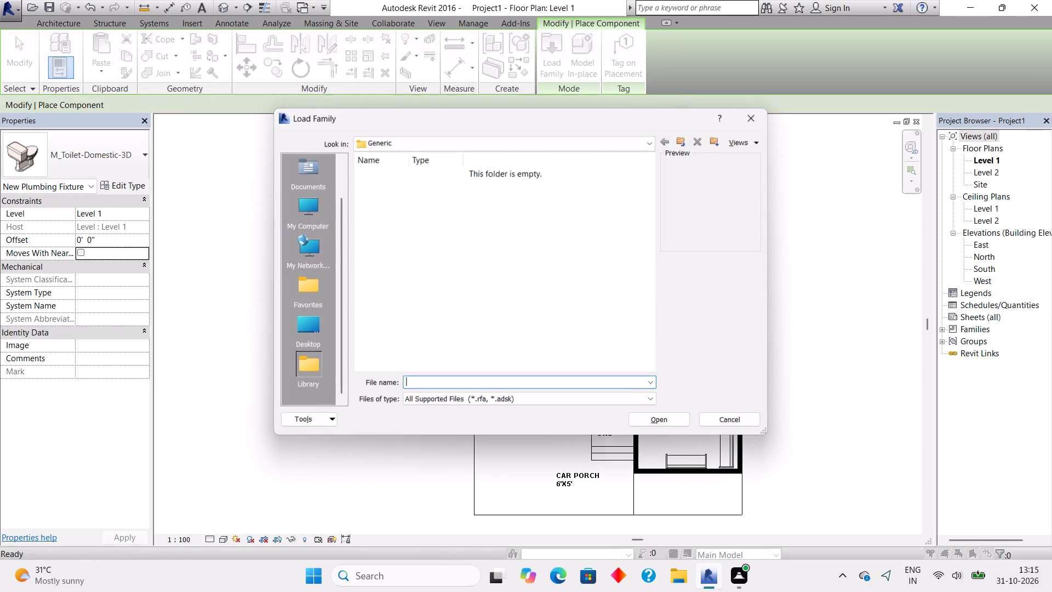
double_click(308, 210)
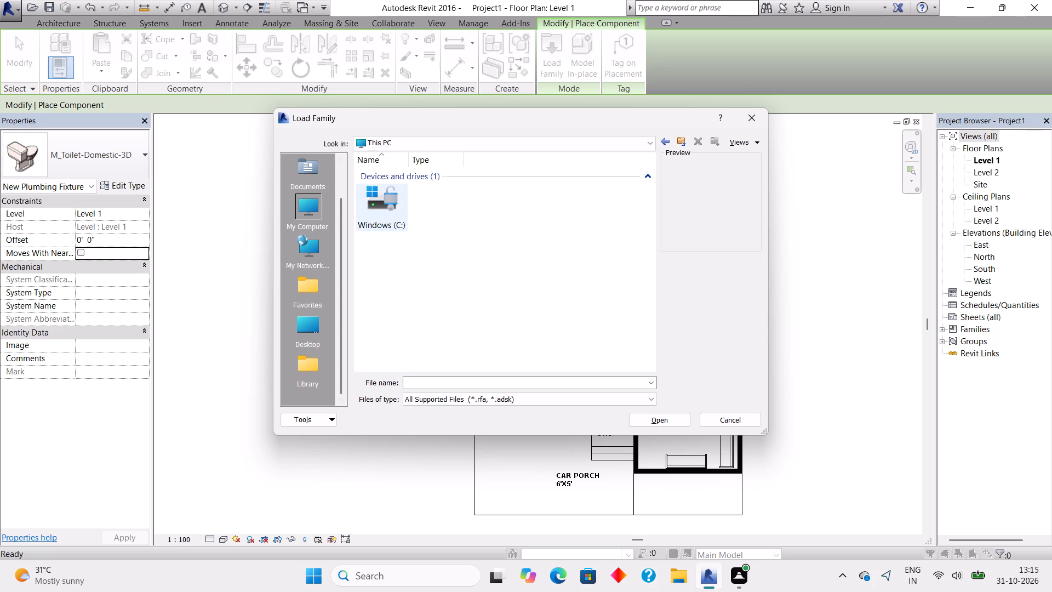
double_click(388, 199)
double_click(445, 191)
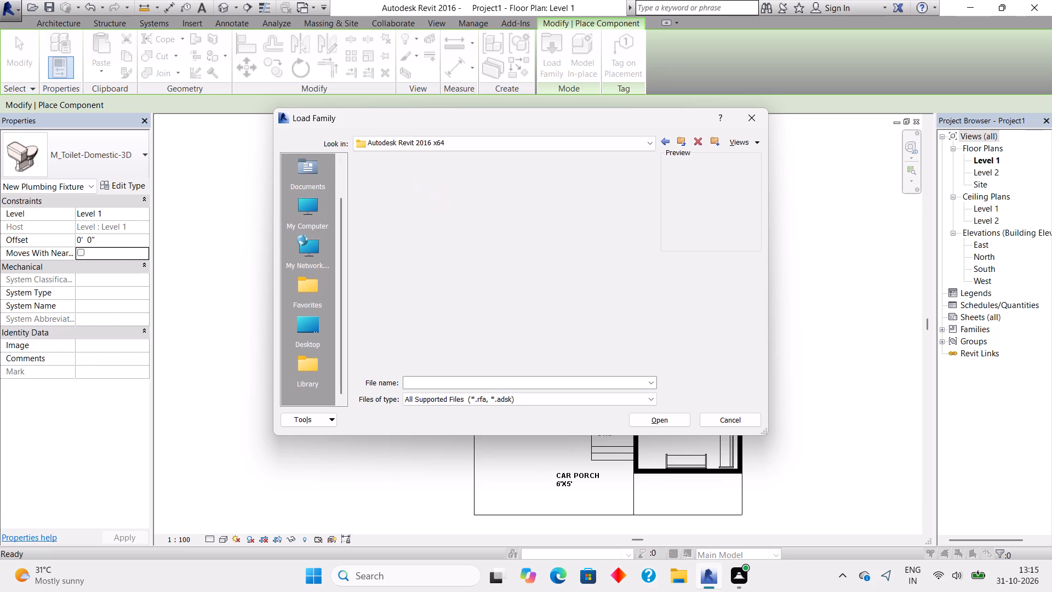
double_click(433, 190)
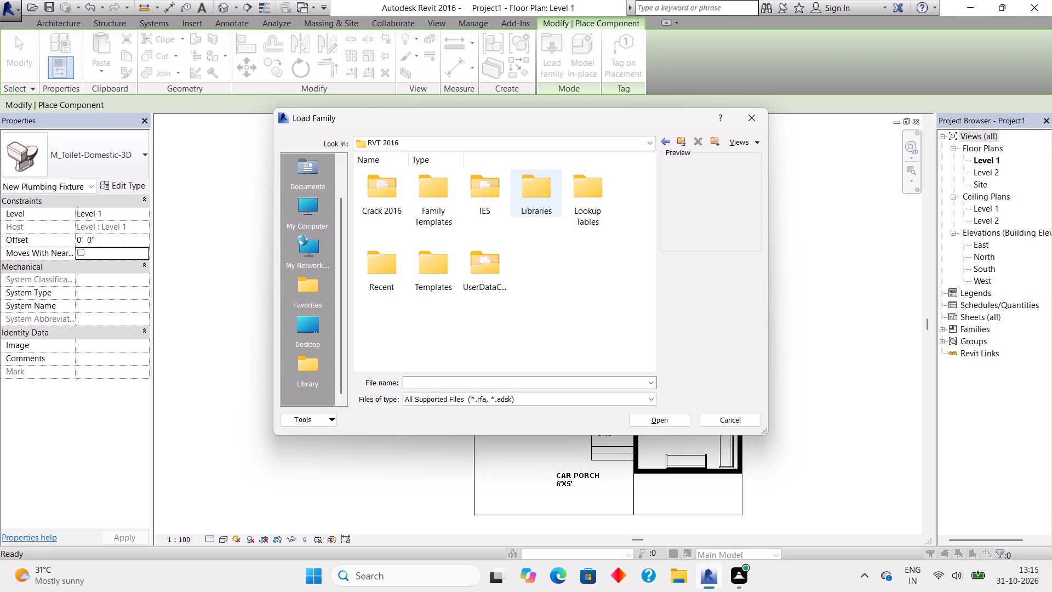
double_click(529, 204)
double_click(438, 205)
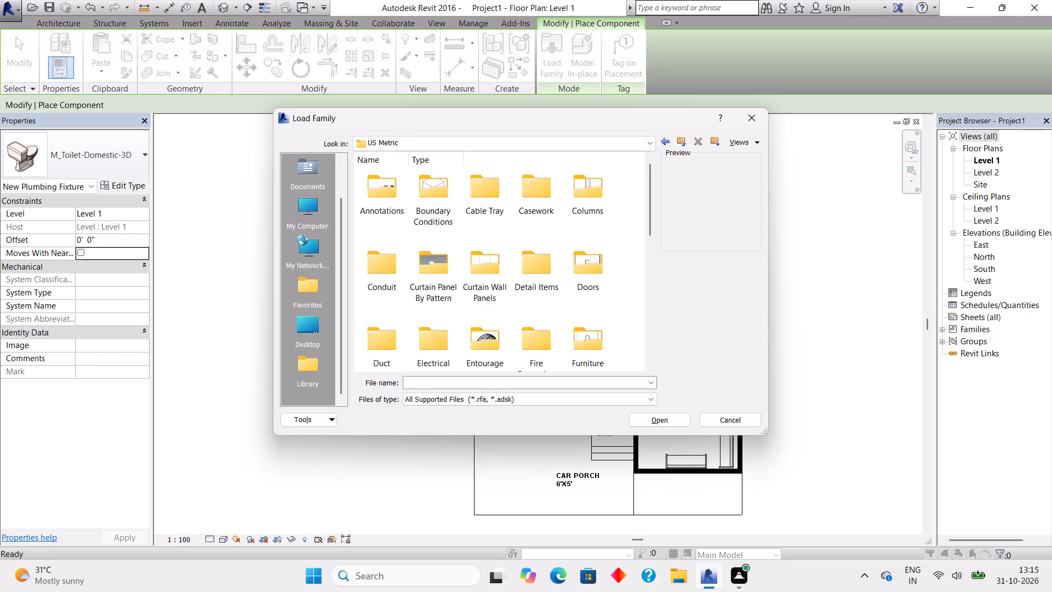
scroll(517, 257, "down", 1)
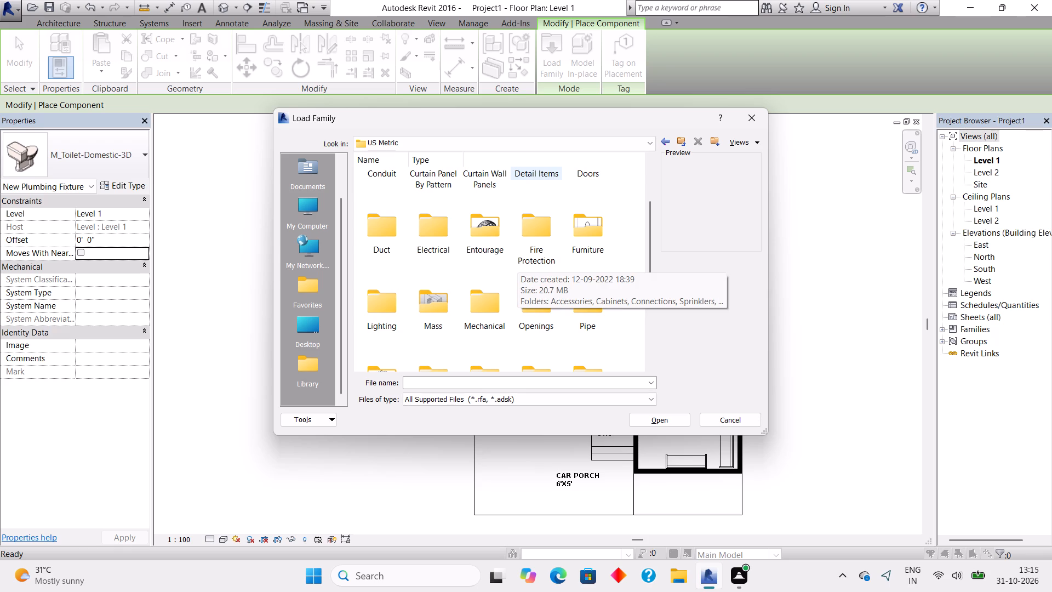
scroll(517, 257, "down", 2)
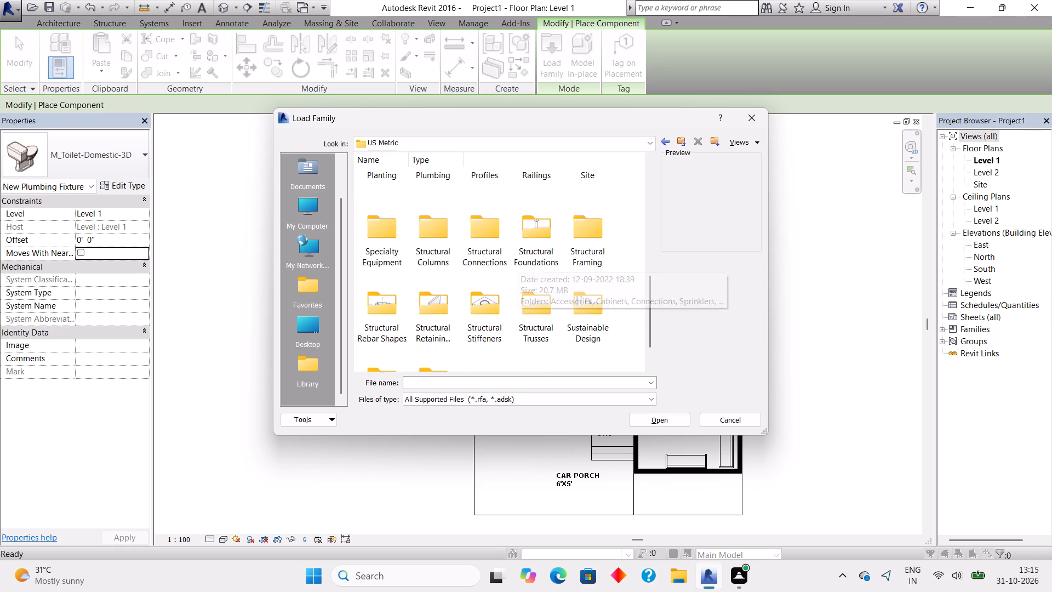
scroll(517, 257, "down", 3)
double_click(368, 202)
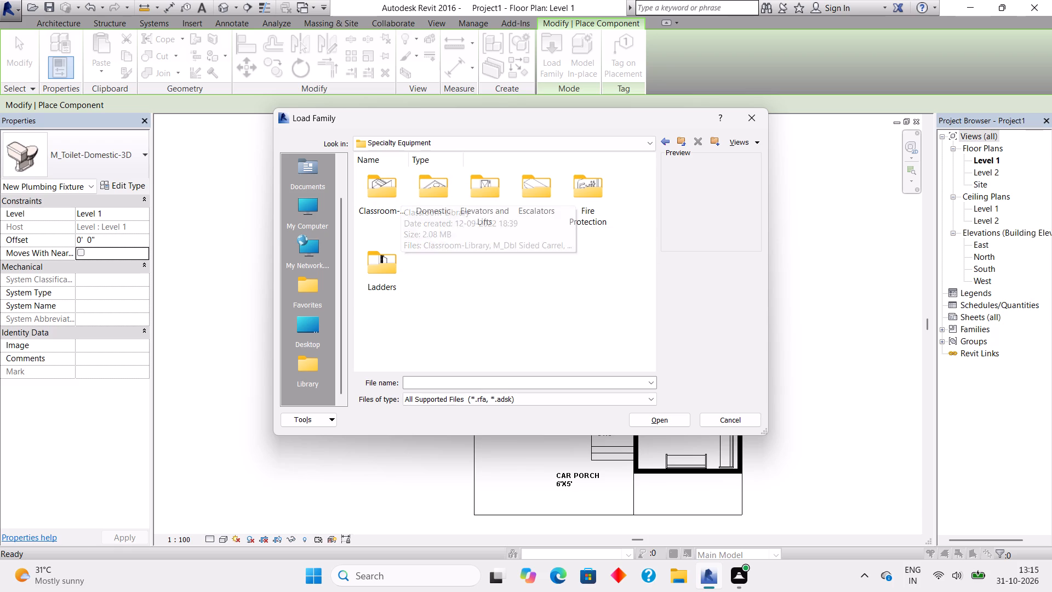
double_click(418, 195)
double_click(427, 275)
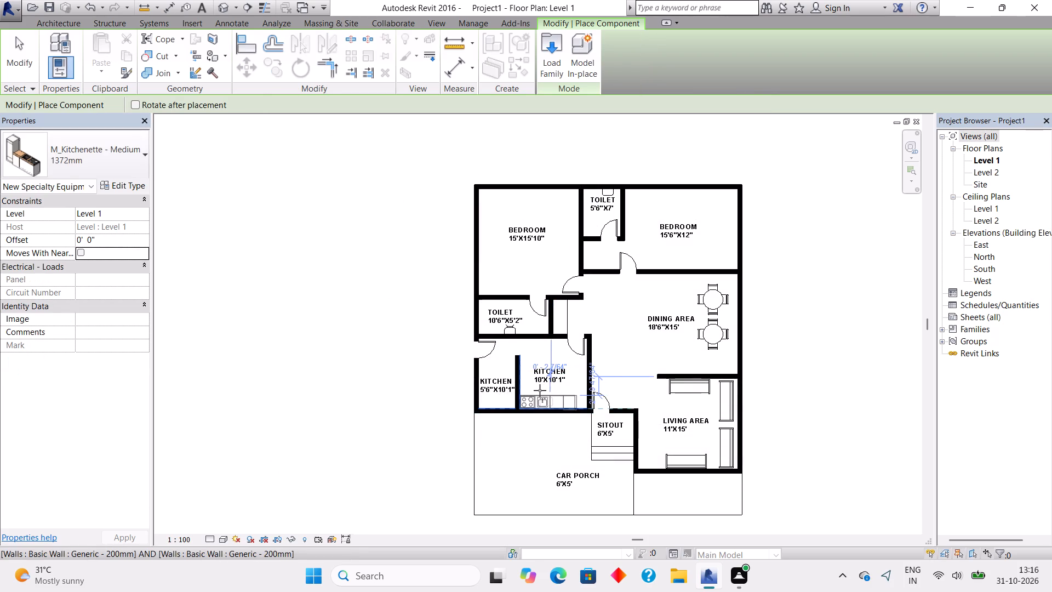
Place the 1372mm medium kitchenette along the south wall of the 10'X10'1" kitchen, with the stove beside the dividing wall.
scroll(540, 390, "up", 6)
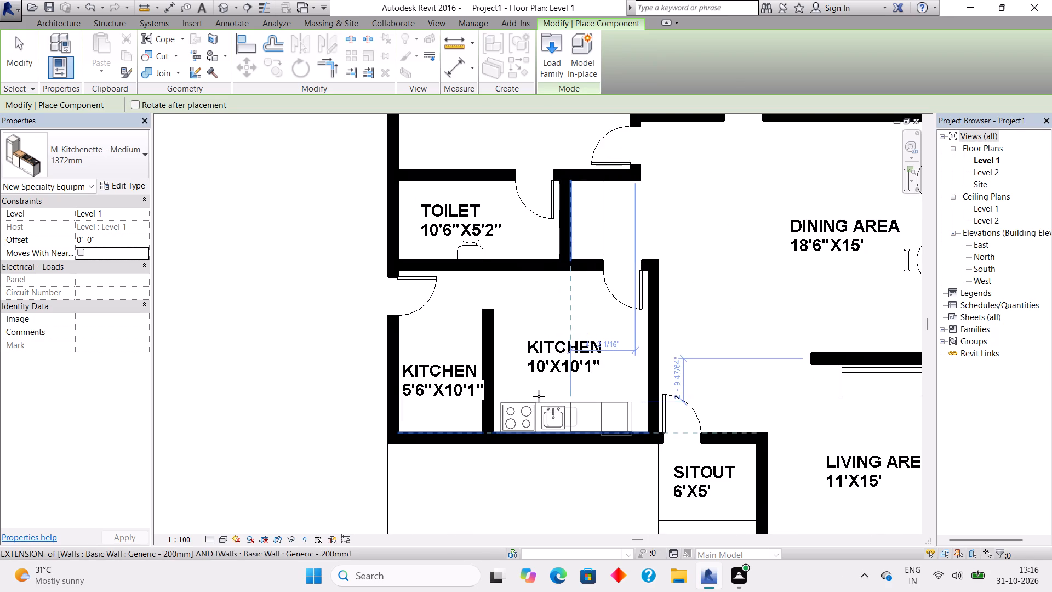
left_click(540, 394)
key("Escape")
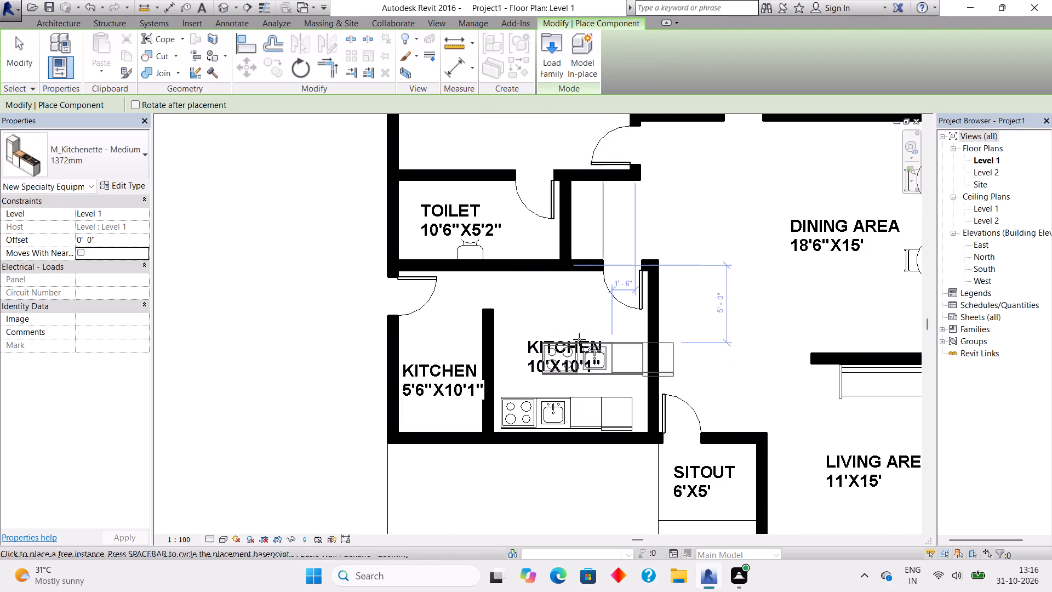
key("Escape")
key("Escape")
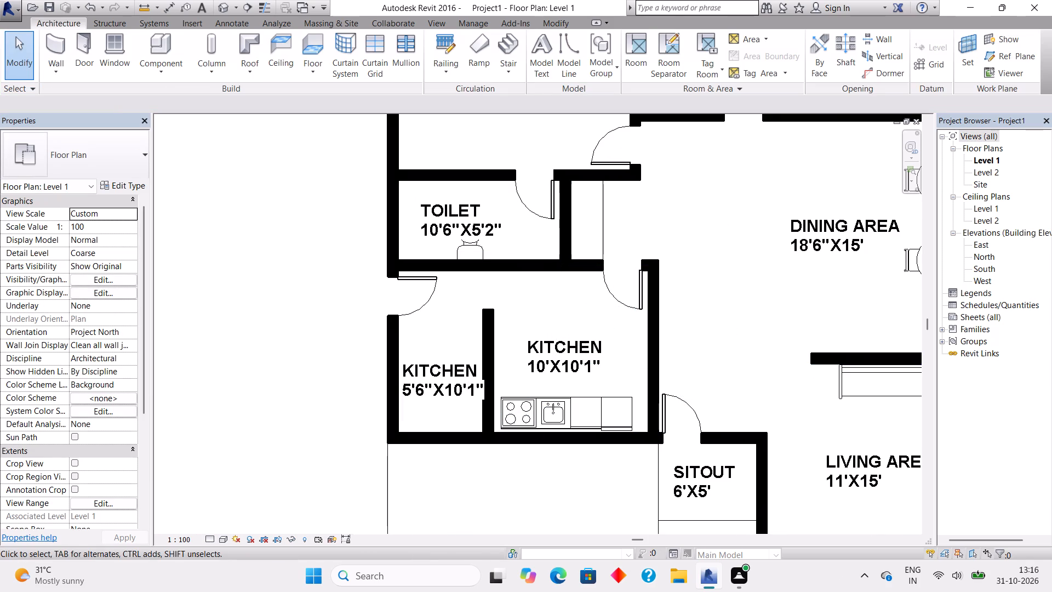
Load the M_Sink-Mop-2D family from the Sinks folder of the US Metric architectural plumbing fixtures library.
left_click(162, 39)
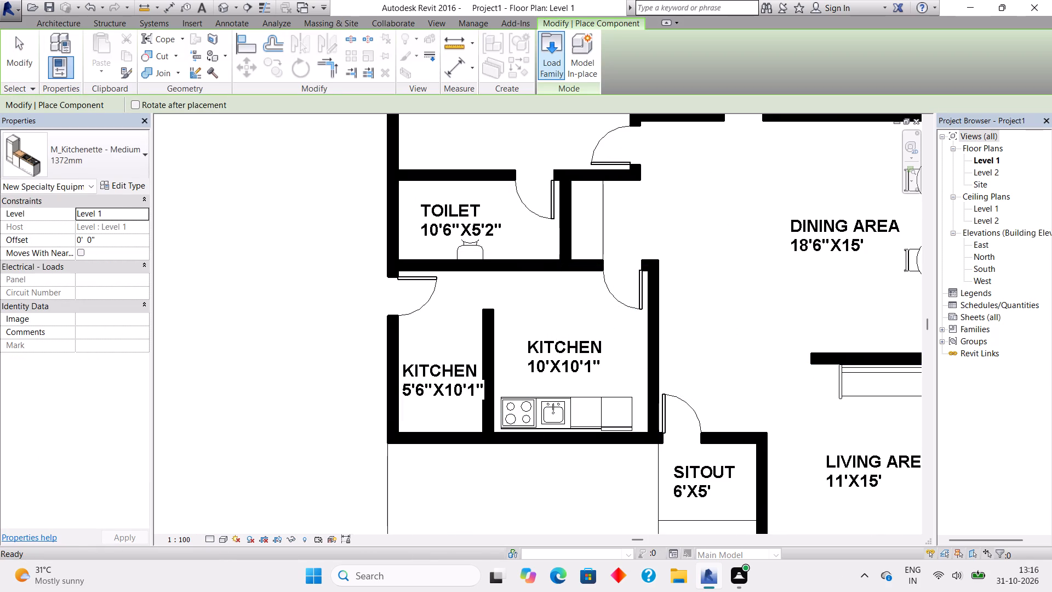
left_click(542, 51)
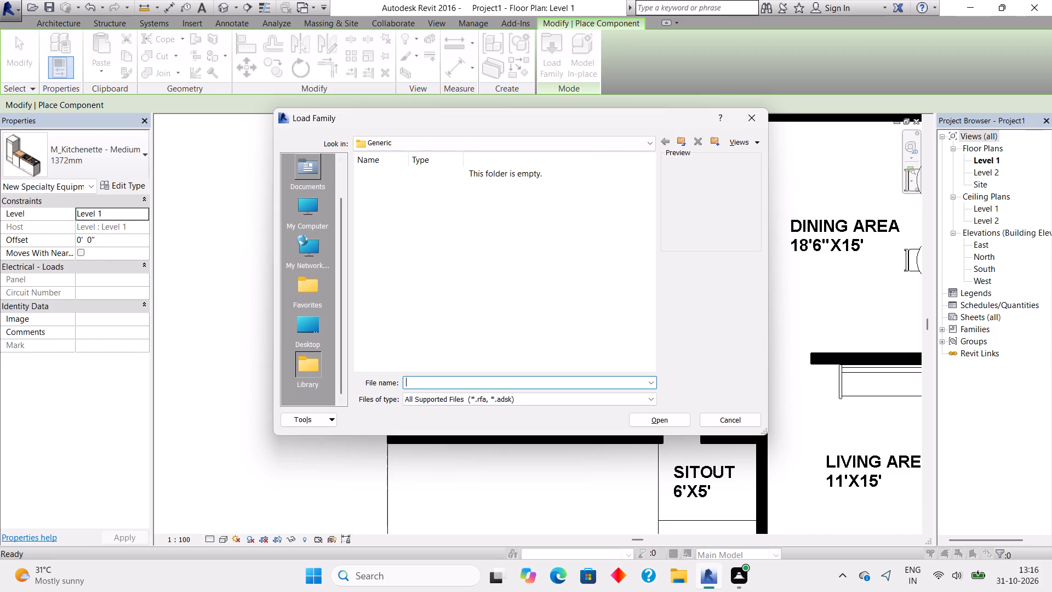
double_click(309, 212)
double_click(392, 208)
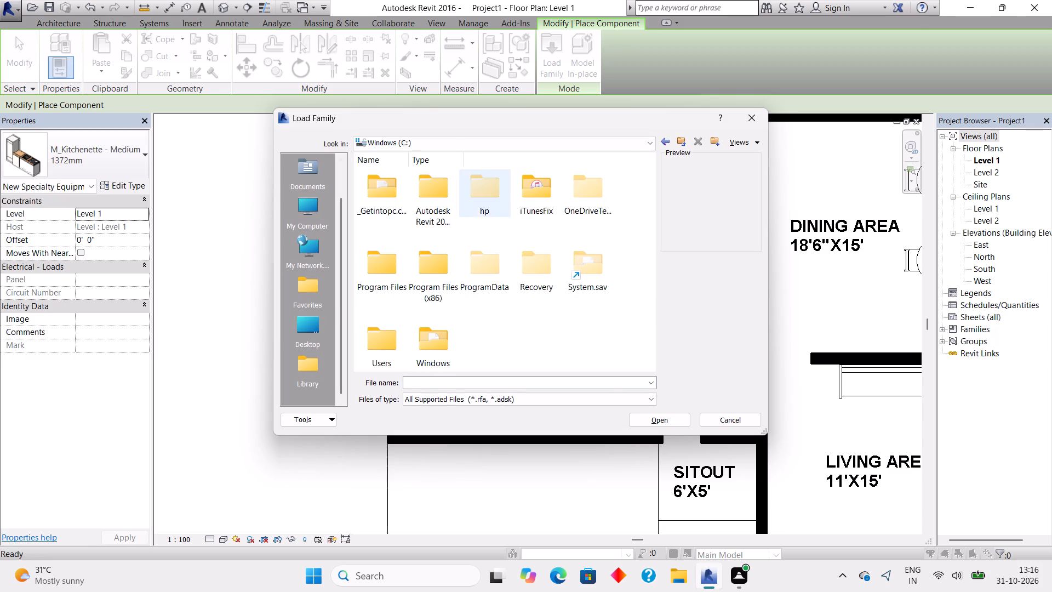
double_click(443, 203)
double_click(437, 198)
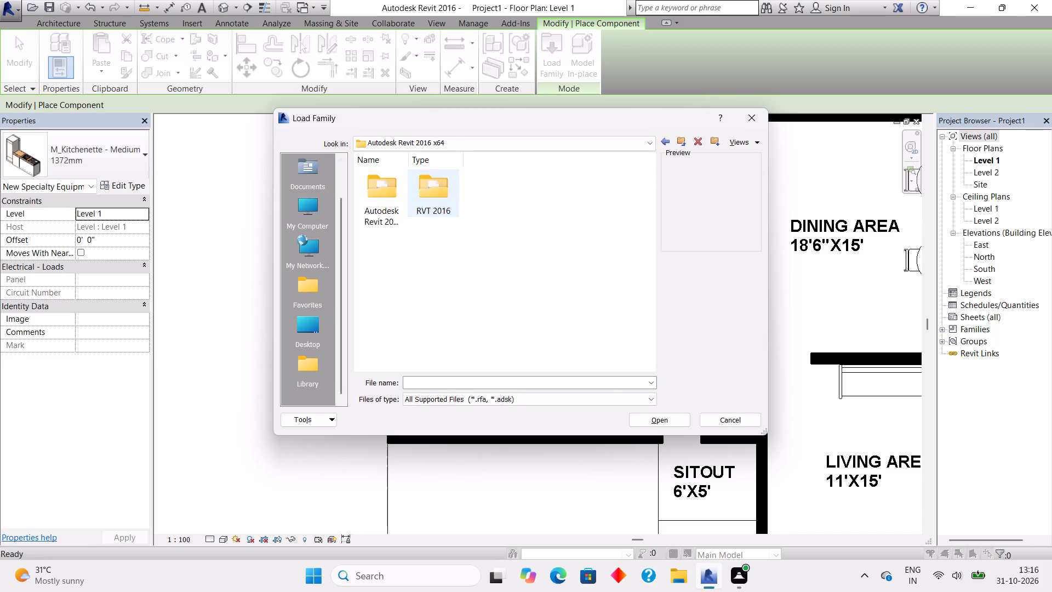
double_click(525, 197)
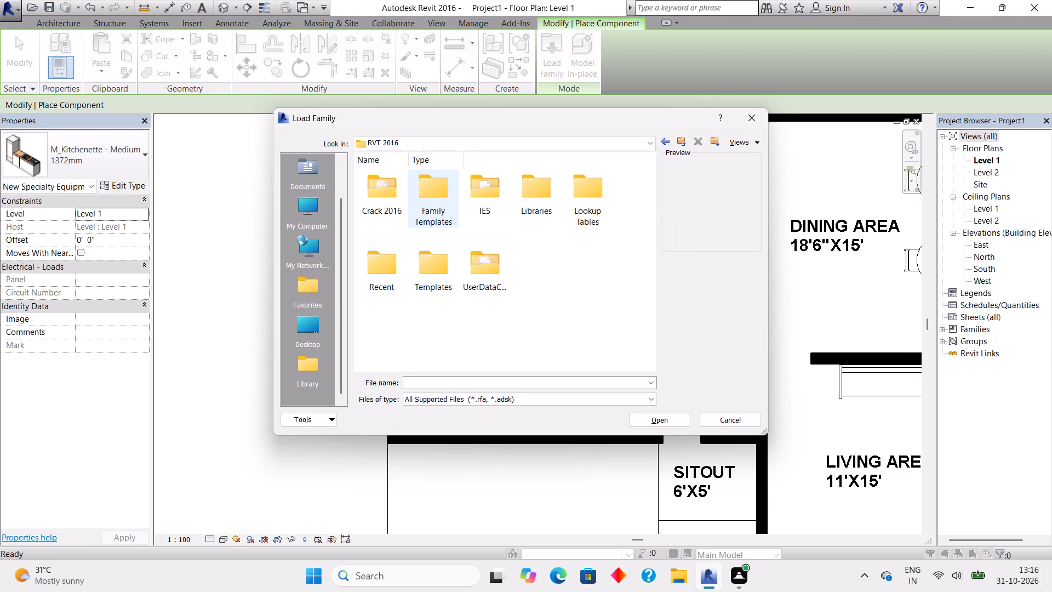
double_click(420, 202)
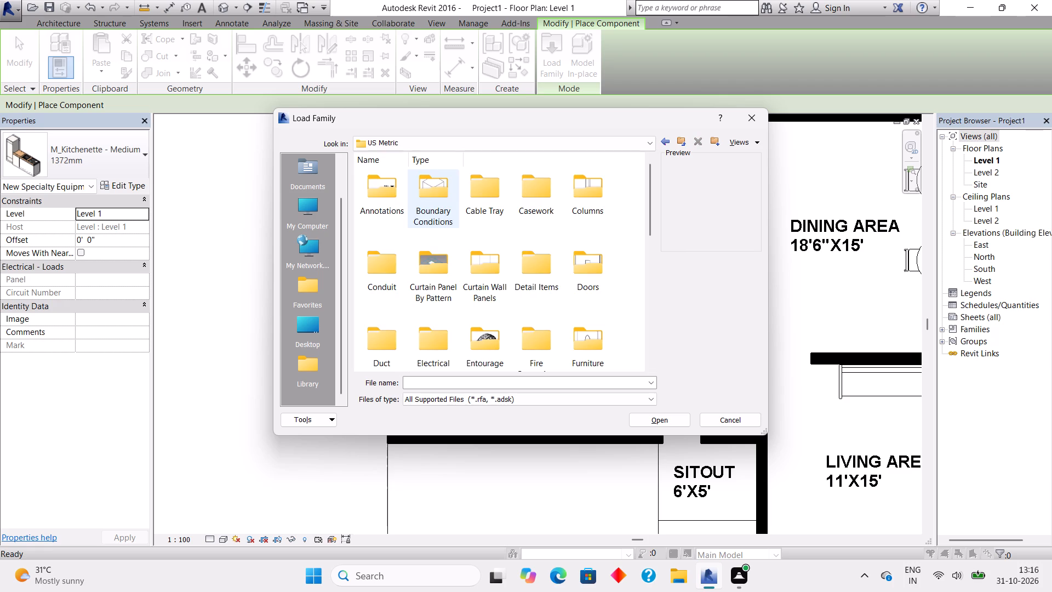
scroll(517, 261, "down", 1)
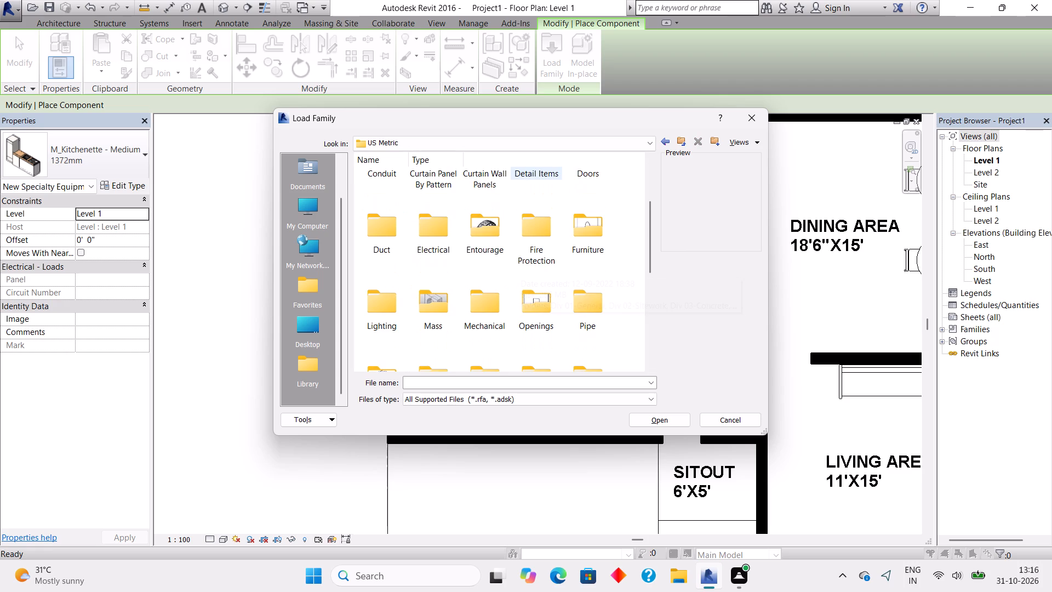
scroll(517, 261, "down", 1)
double_click(421, 274)
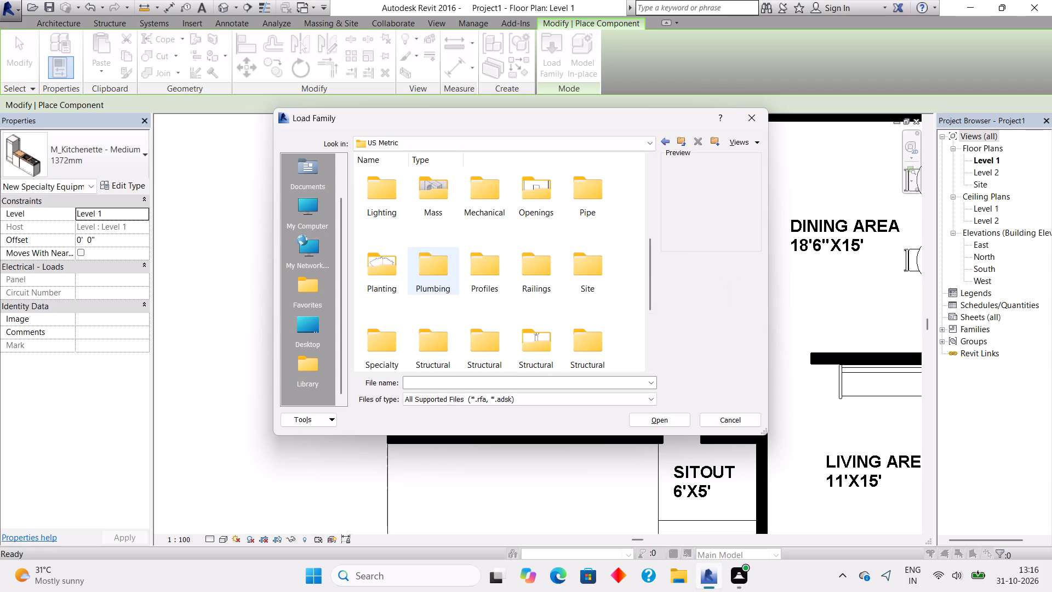
double_click(391, 199)
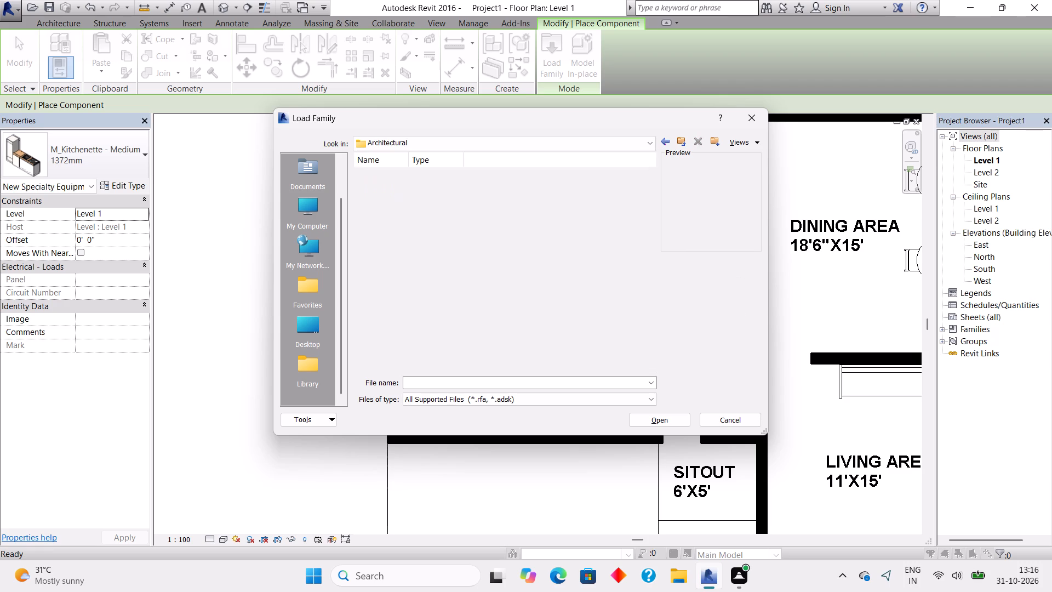
double_click(434, 203)
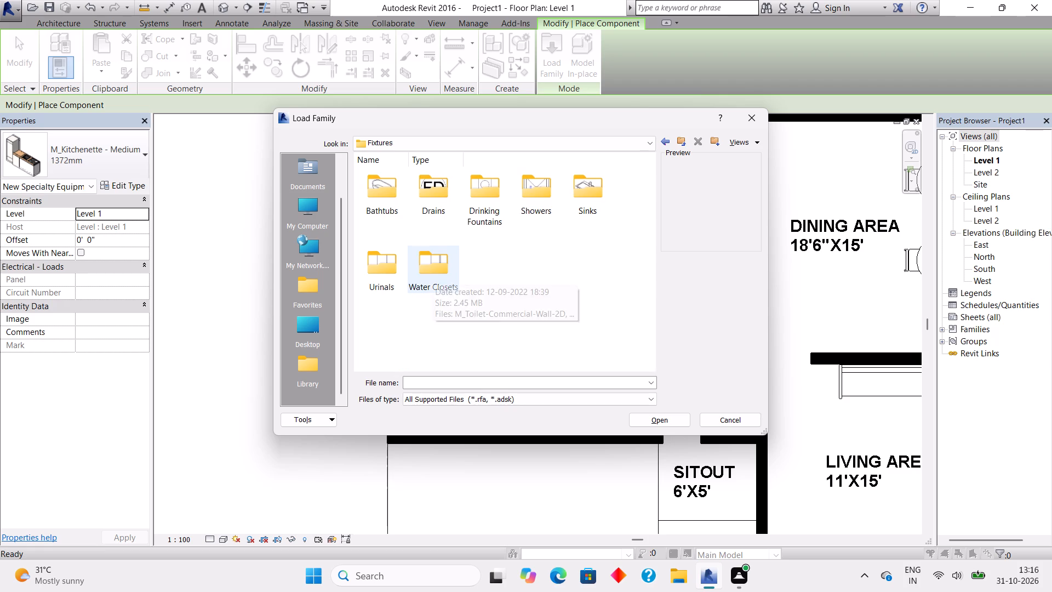
double_click(428, 282)
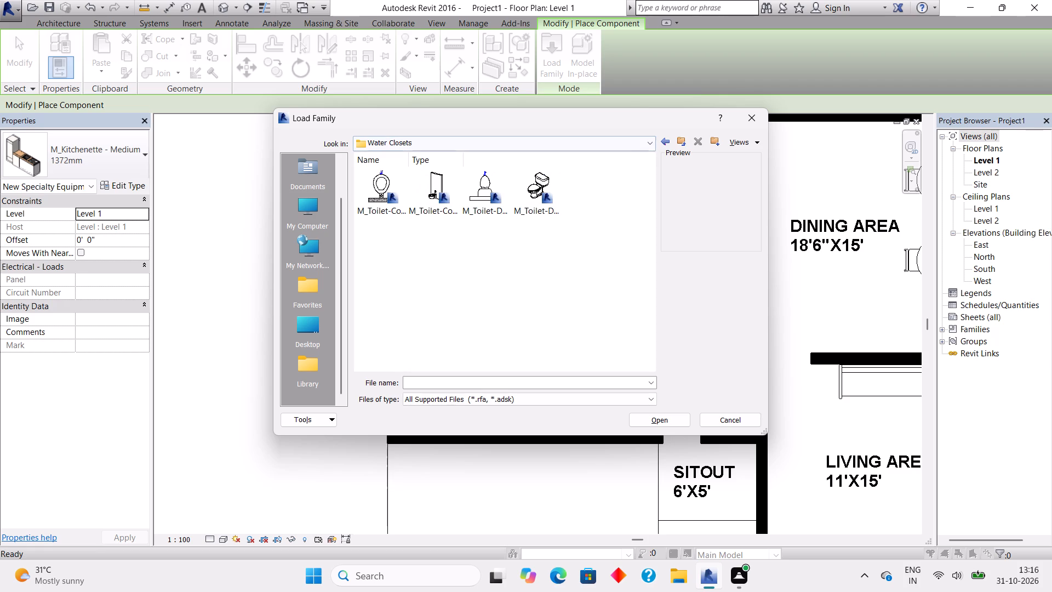
left_click(661, 141)
double_click(574, 201)
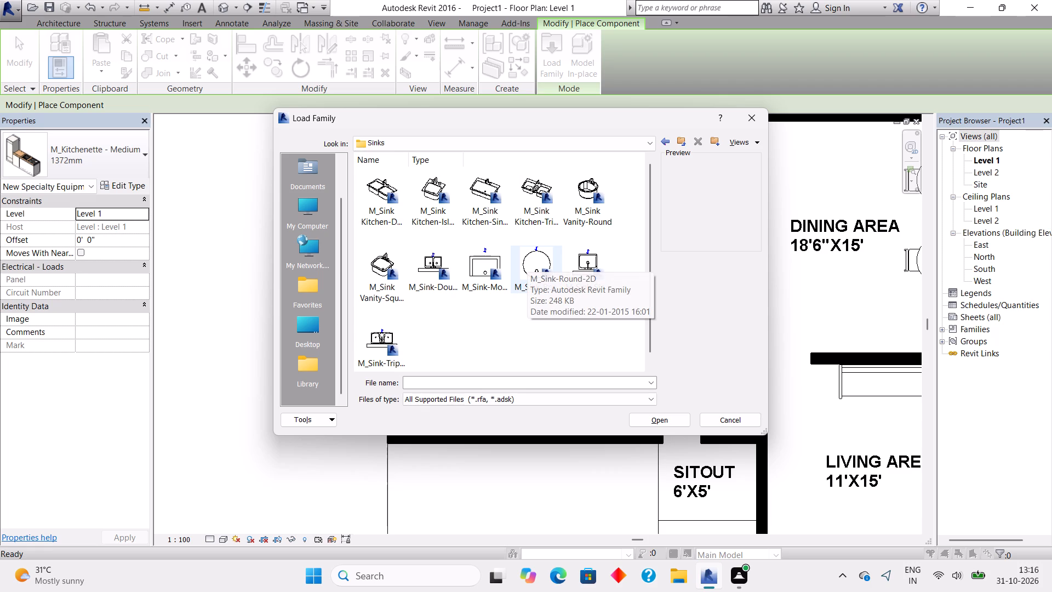
double_click(494, 253)
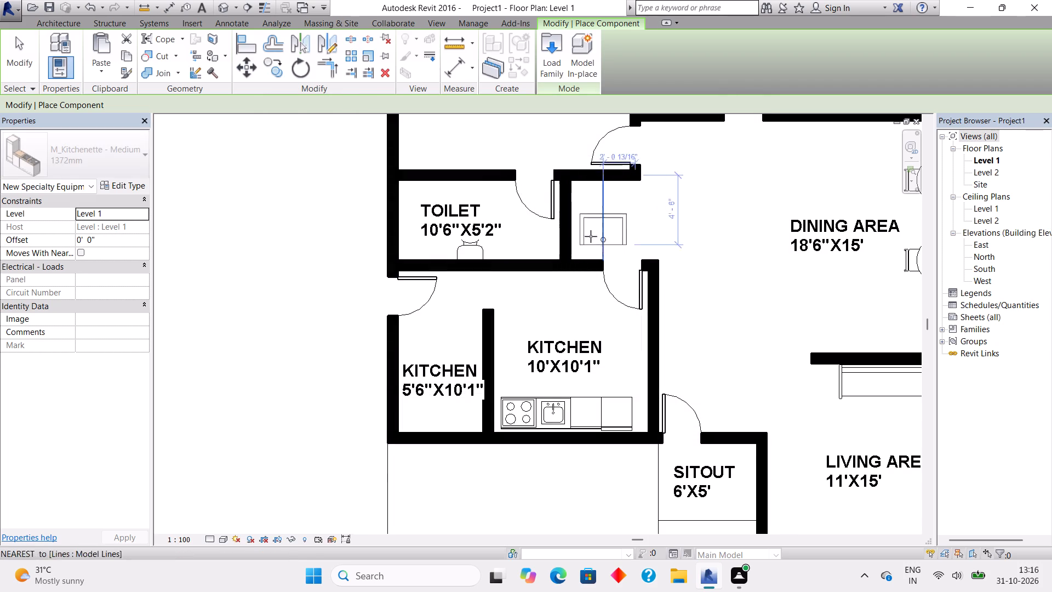
Place the mop sink, turned 90 degrees, in the recess east of the 10'6"X5'2" toilet, about 2'-11" below the recess's north wall.
key("space")
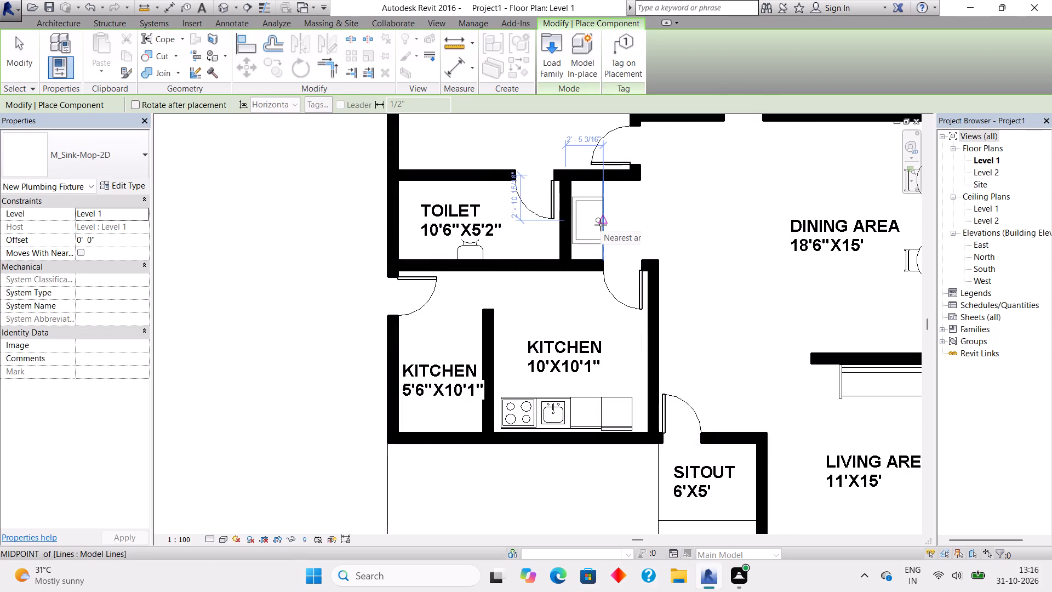
left_click(601, 225)
scroll(663, 234, "down", 3)
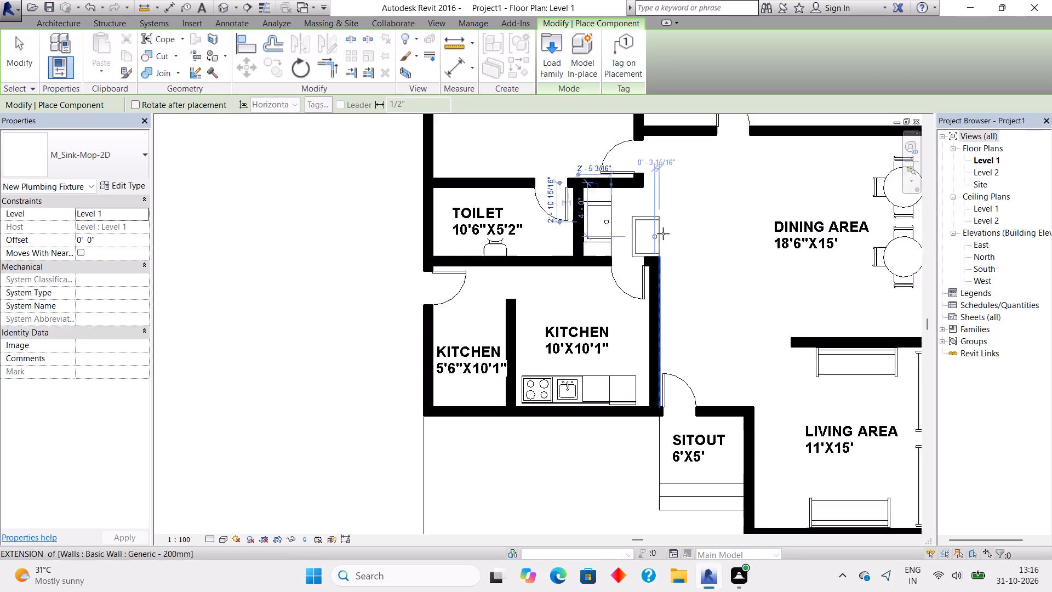
key("Escape")
key("Escape")
key("Escape")
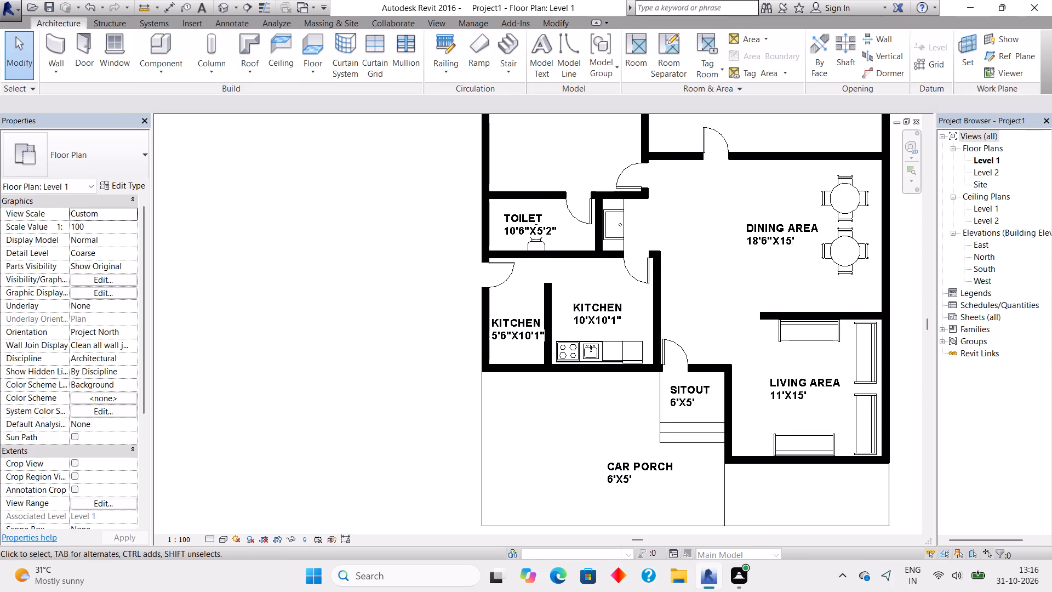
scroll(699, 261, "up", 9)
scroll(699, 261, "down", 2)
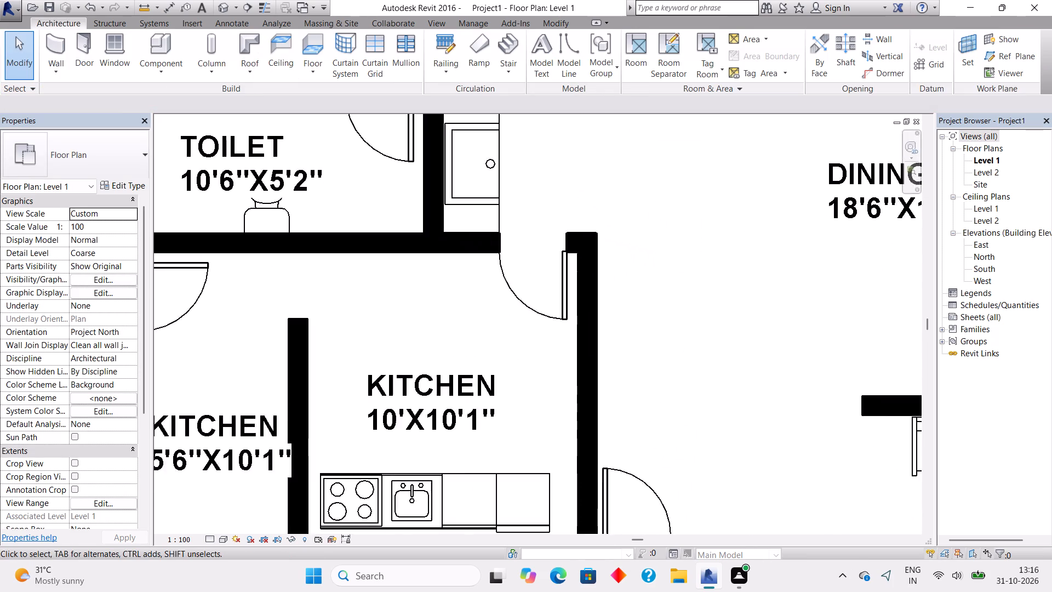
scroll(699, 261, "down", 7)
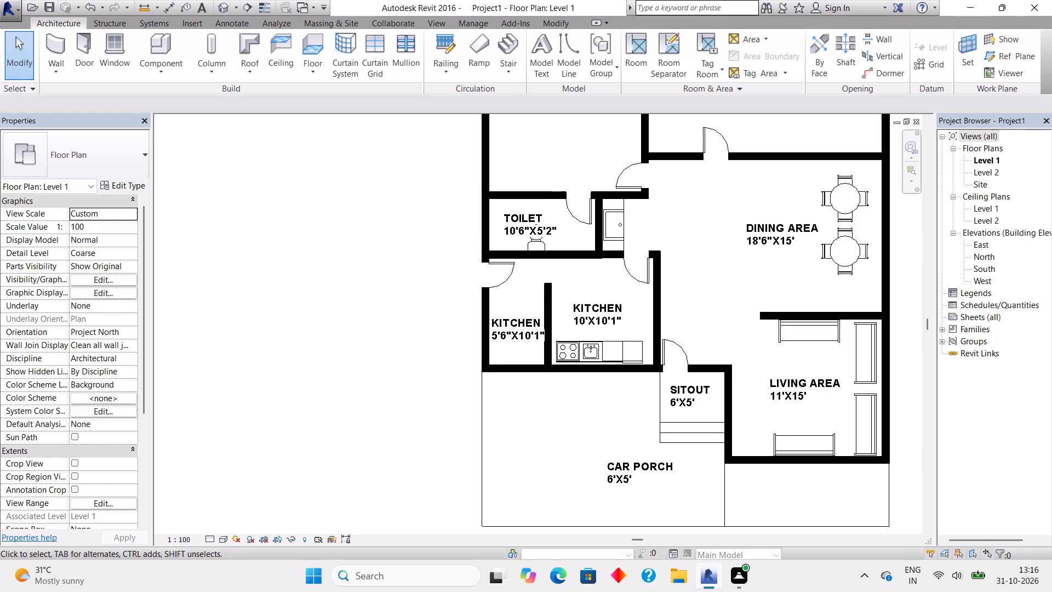
Move the two round dining tables side by side into the north part of the dining area, above its room label.
left_click(856, 262)
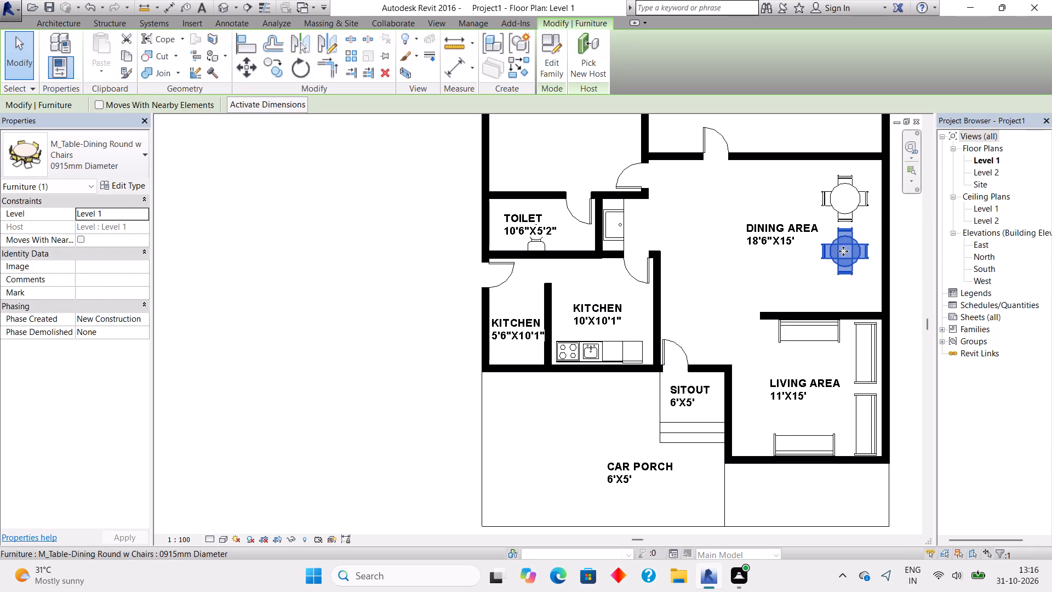
left_click_drag(843, 251, 764, 190)
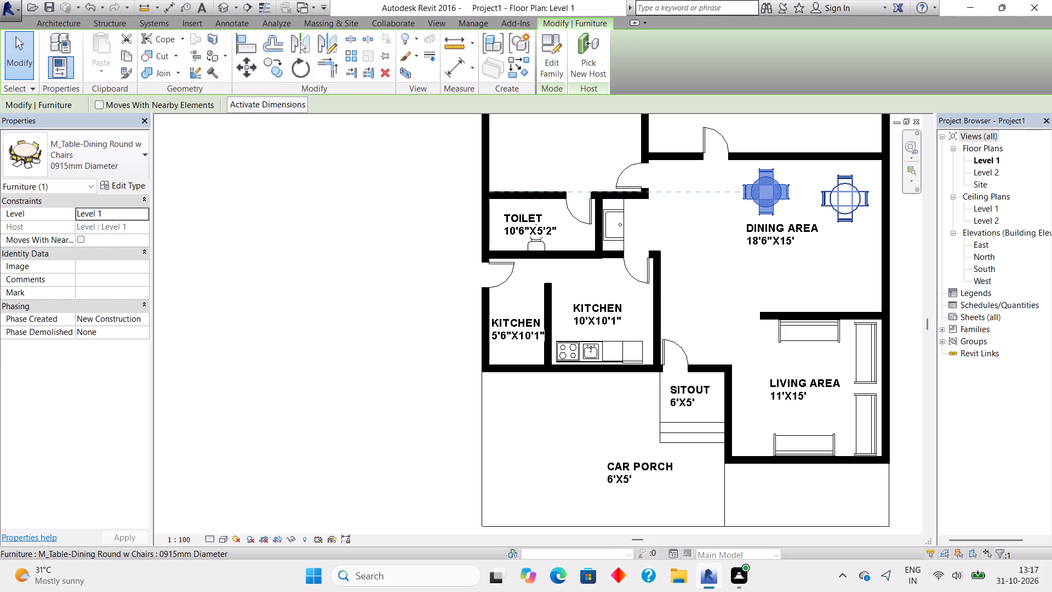
left_click_drag(837, 197, 810, 195)
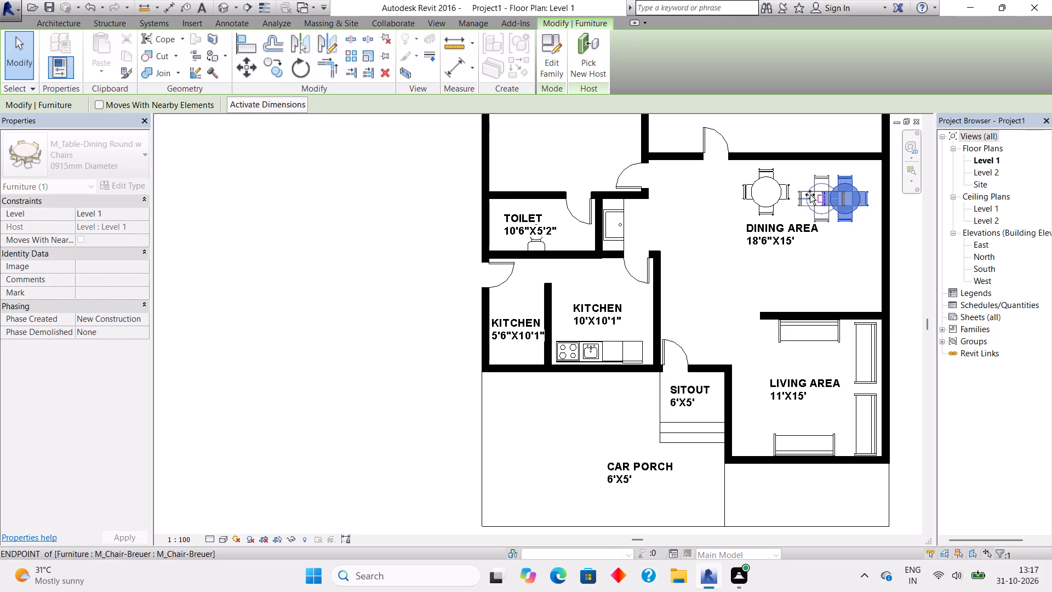
left_click_drag(810, 195, 809, 184)
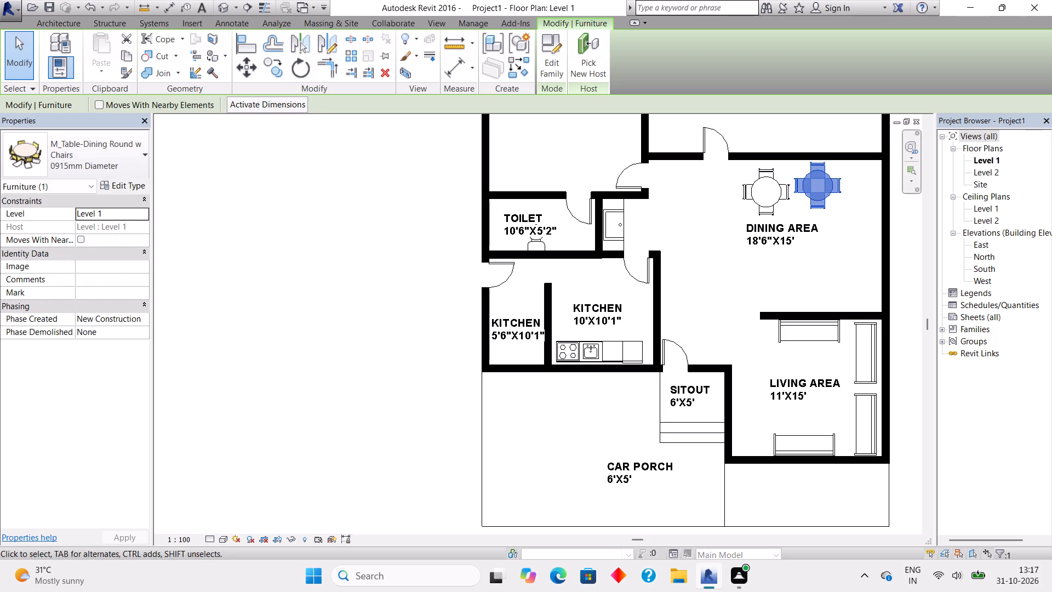
Start a stair with a 10-riser run about 8'-1" long, heading east along the living area's north wall from its west end.
left_click(79, 26)
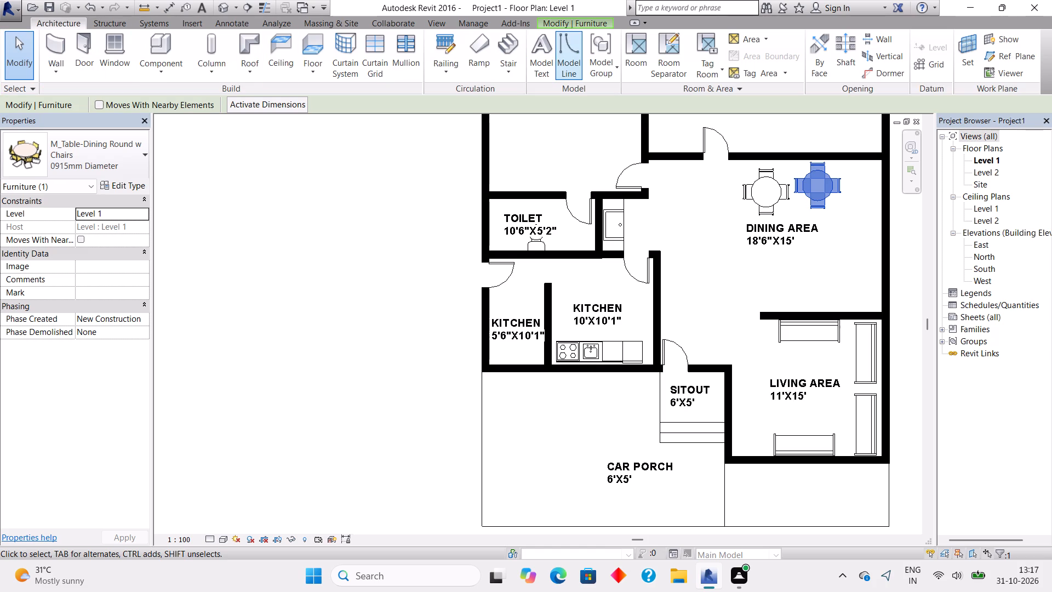
left_click(507, 50)
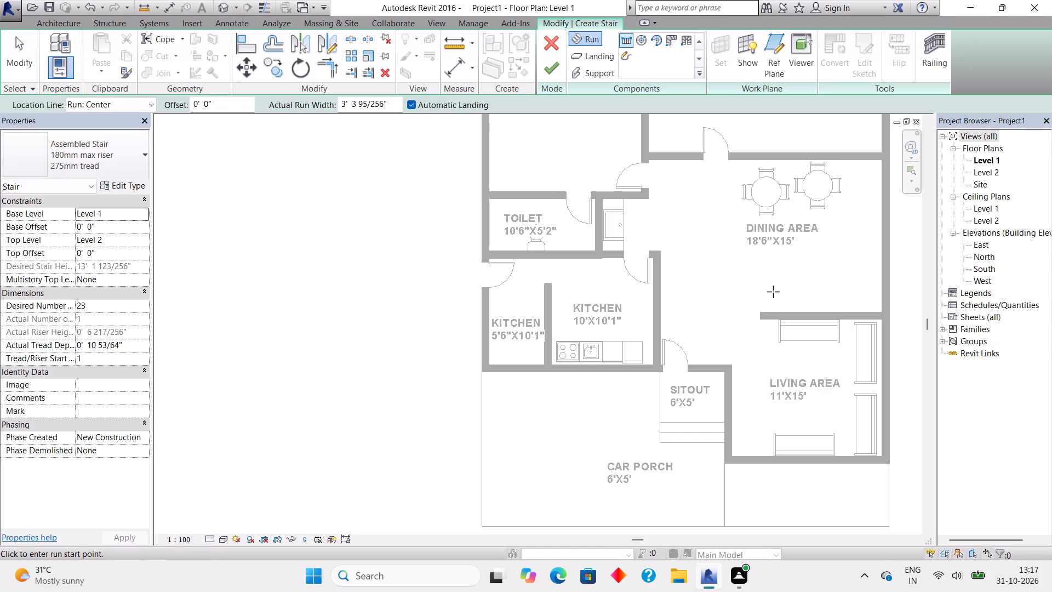
left_click(769, 291)
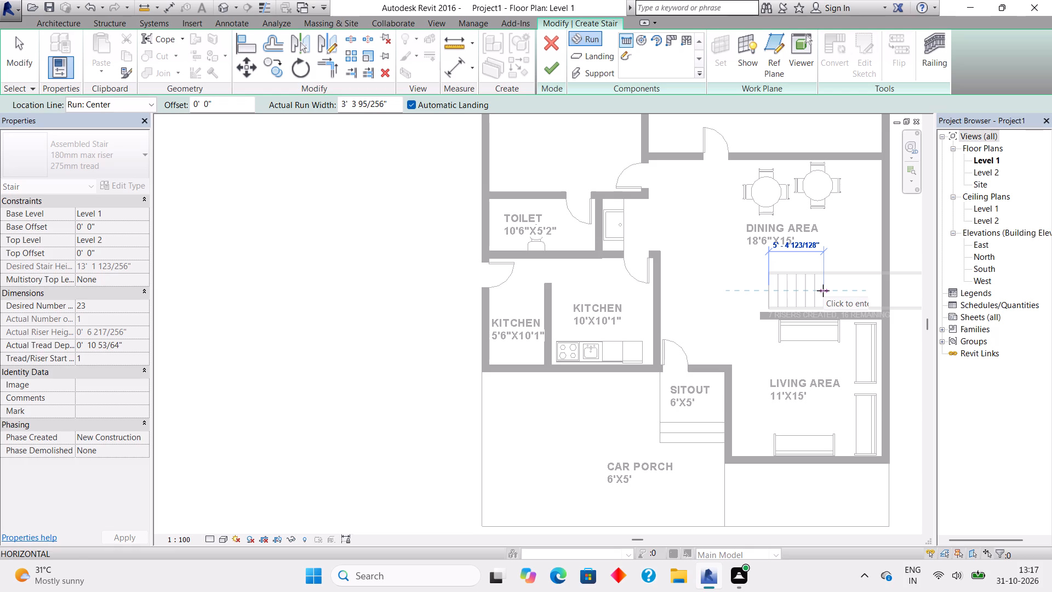
key("Escape")
left_click(756, 292)
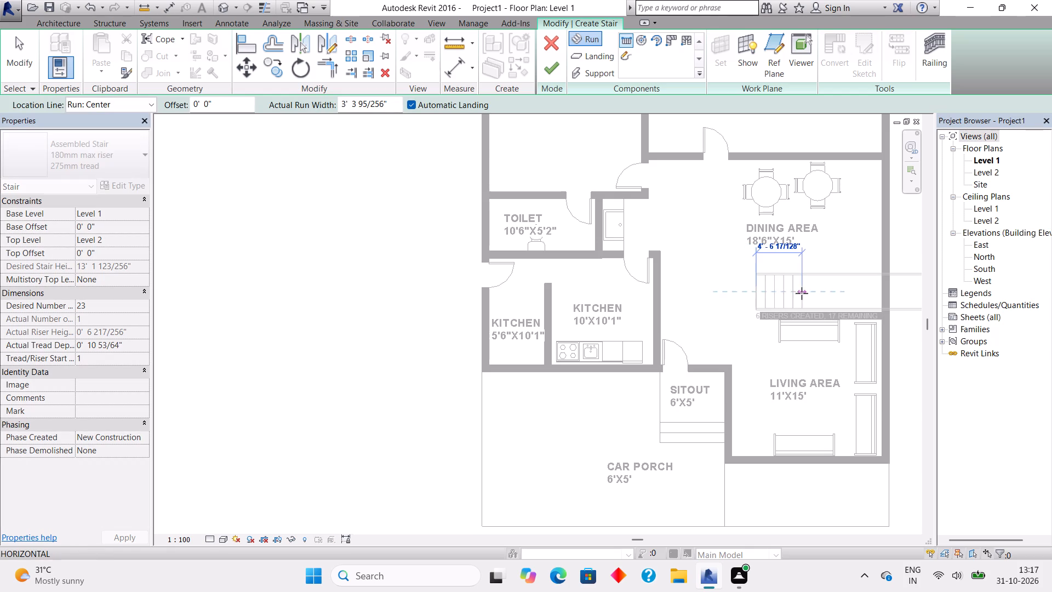
key("Escape")
left_click(761, 298)
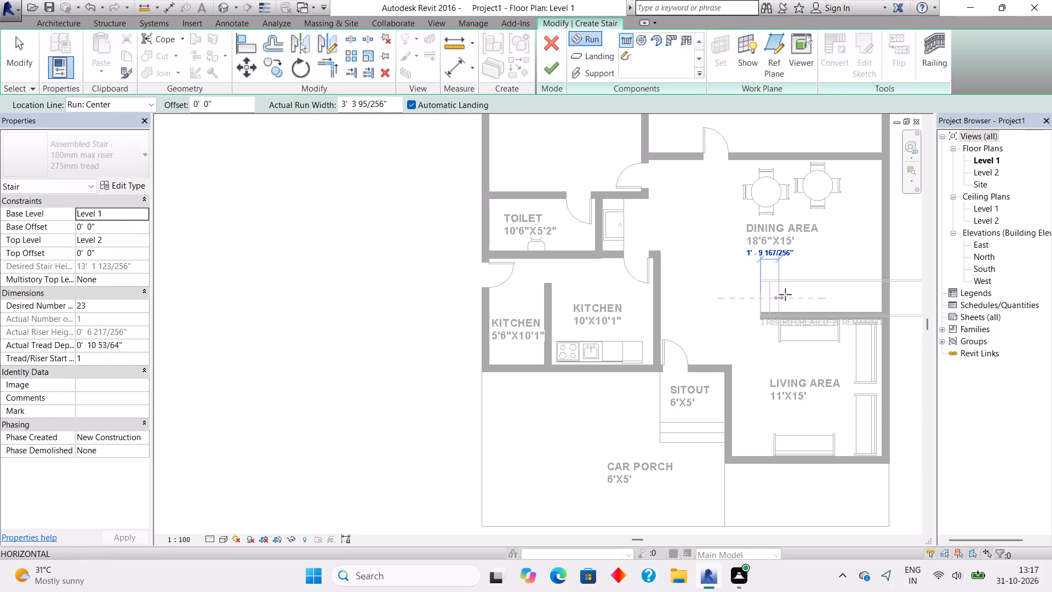
left_click(844, 294)
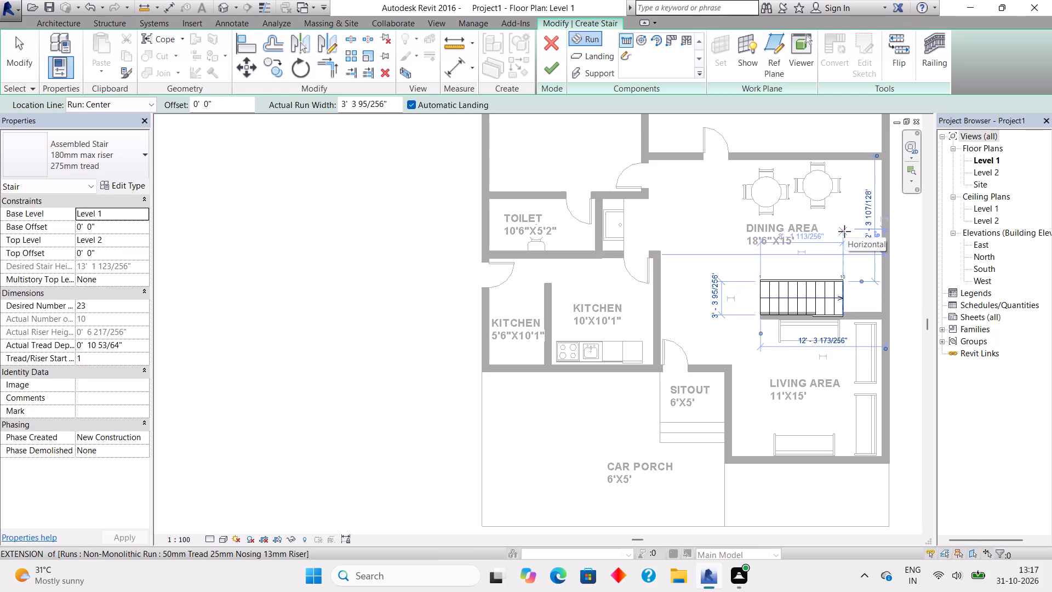
Add a second stair run of 7 risers heading north along the dining area's east wall, joined by an automatic corner landing.
left_click(844, 231)
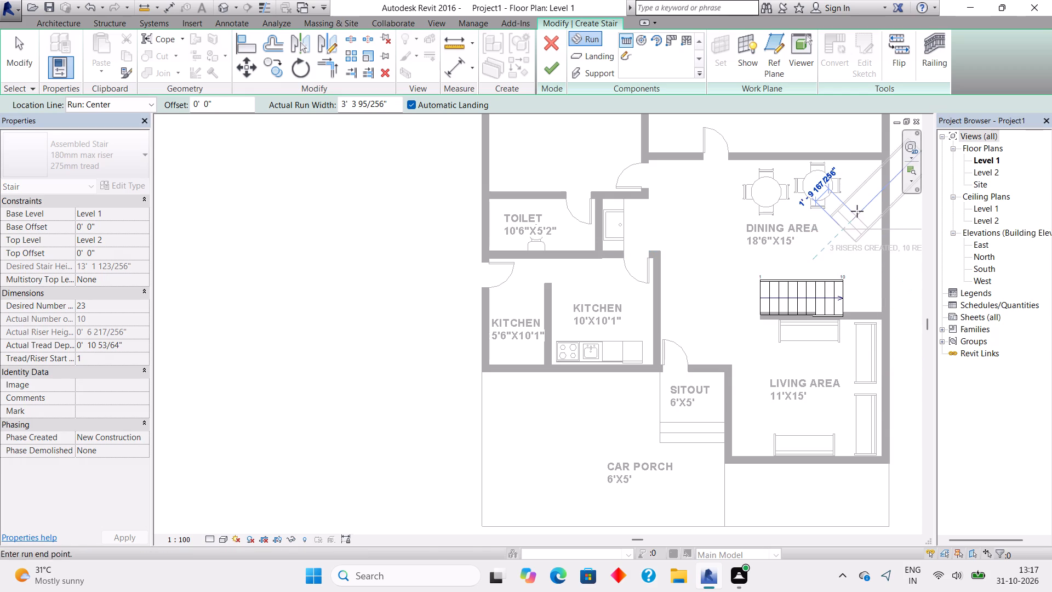
key("Escape")
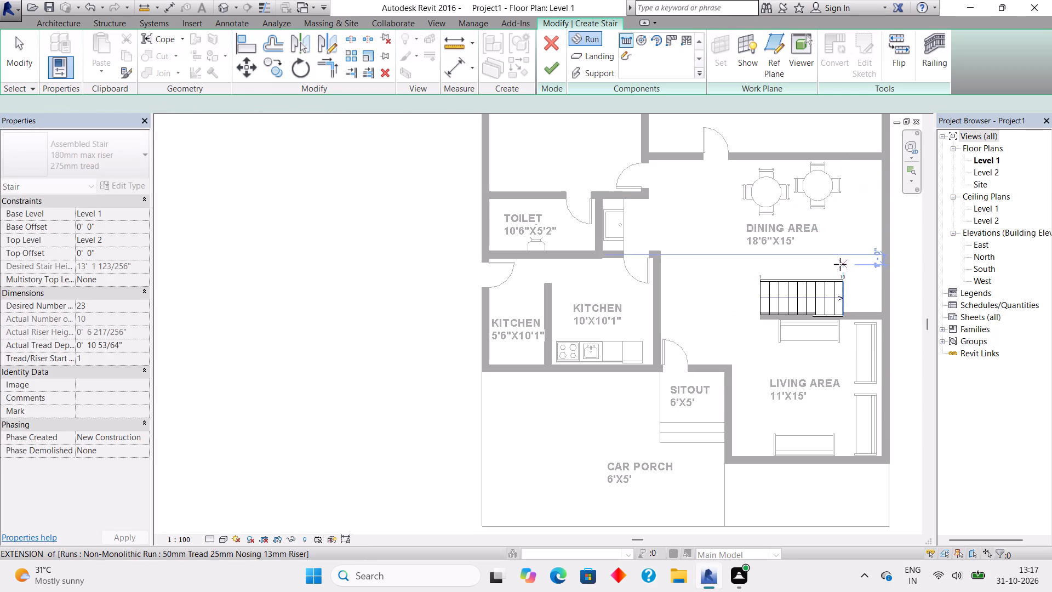
left_click(840, 264)
key("Escape")
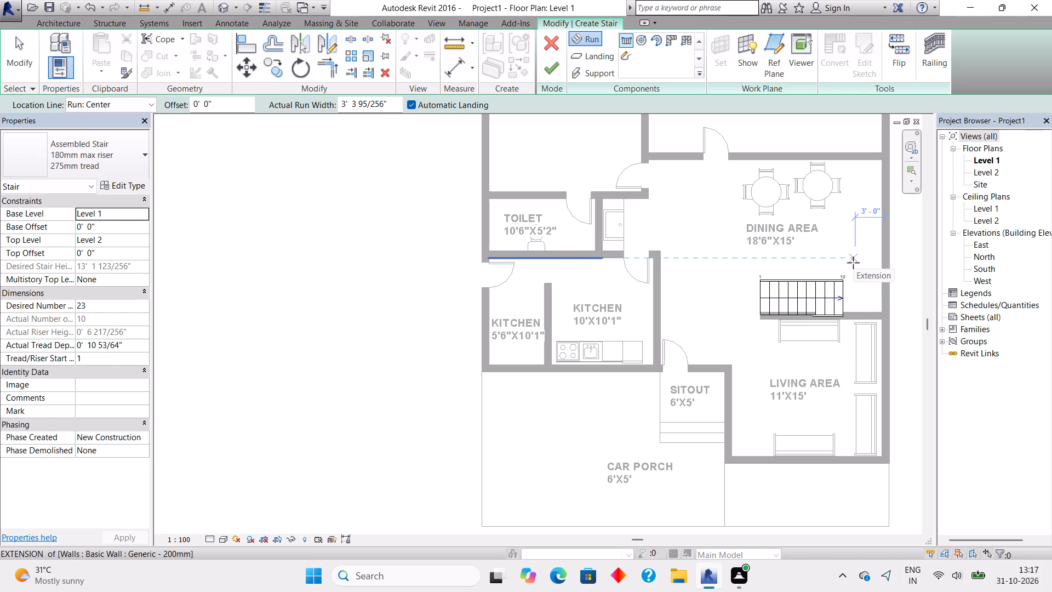
left_click(853, 263)
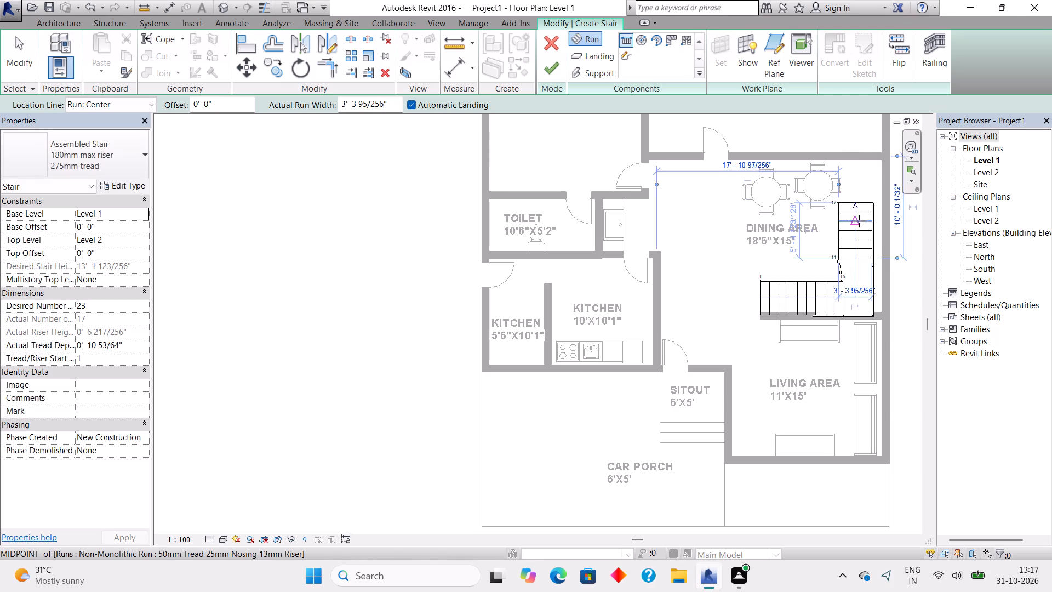
key("Escape")
scroll(872, 315, "up", 8)
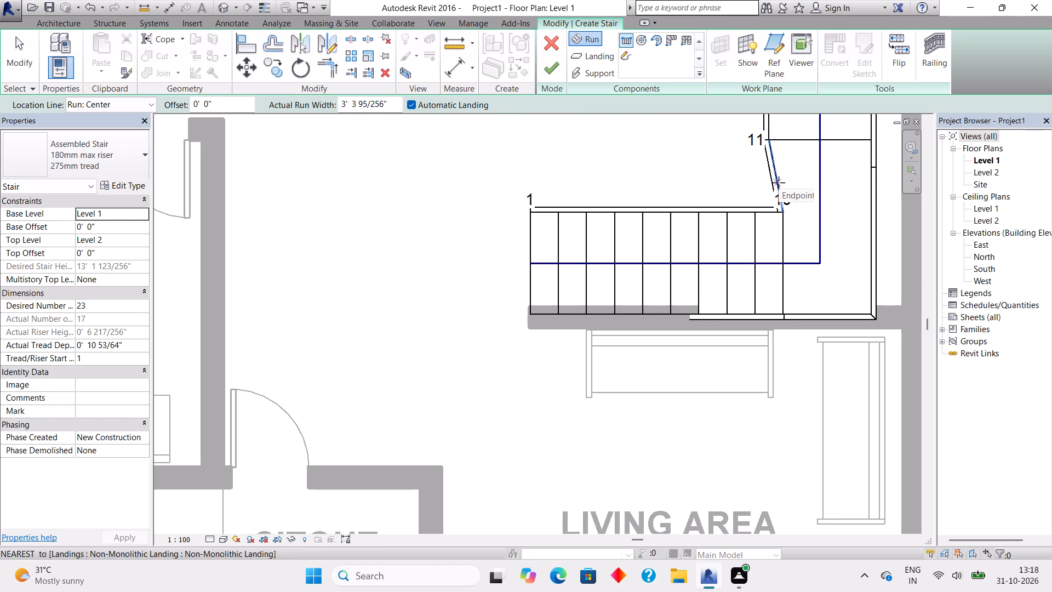
left_click(779, 183)
key("Escape")
scroll(796, 187, "down", 7)
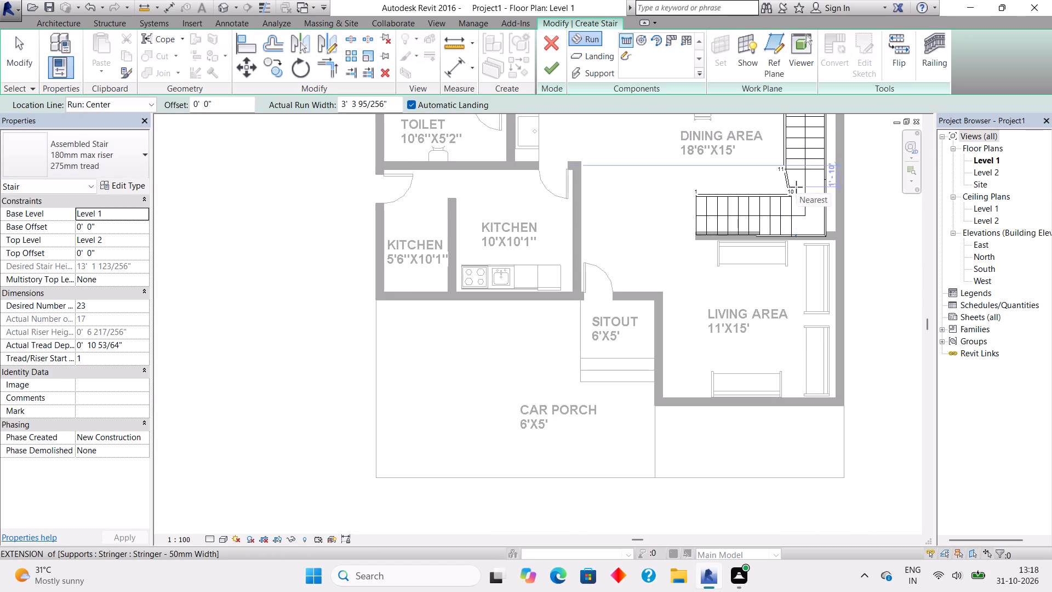
key("Escape")
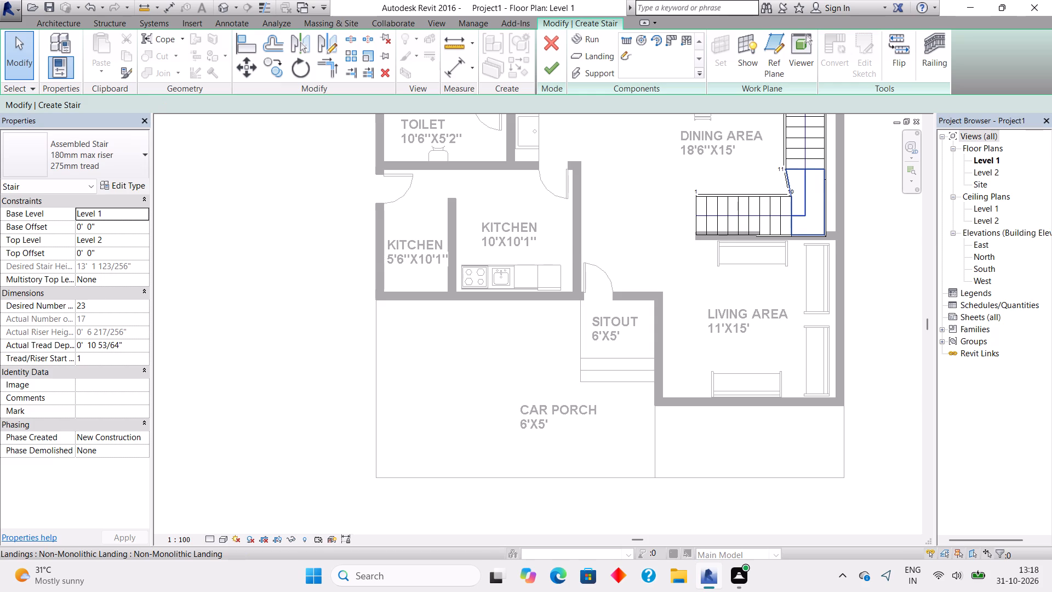
Nudge the corner landing north off the living area wall and east toward the outer wall, and square up its west edge.
scroll(786, 203, "up", 2)
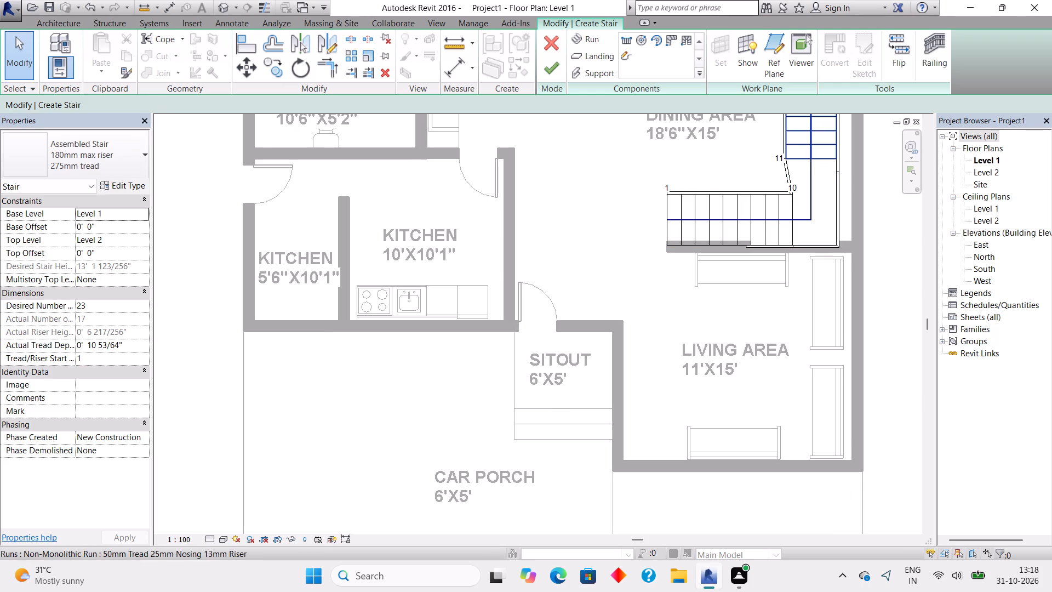
left_click(815, 171)
key("Up")
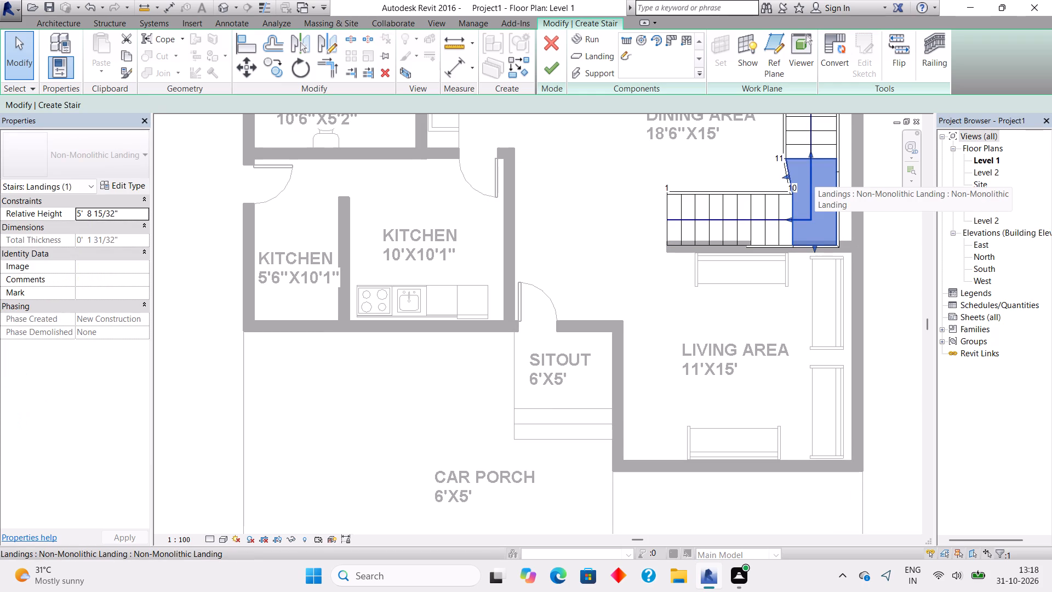
key("Up")
key("Up")
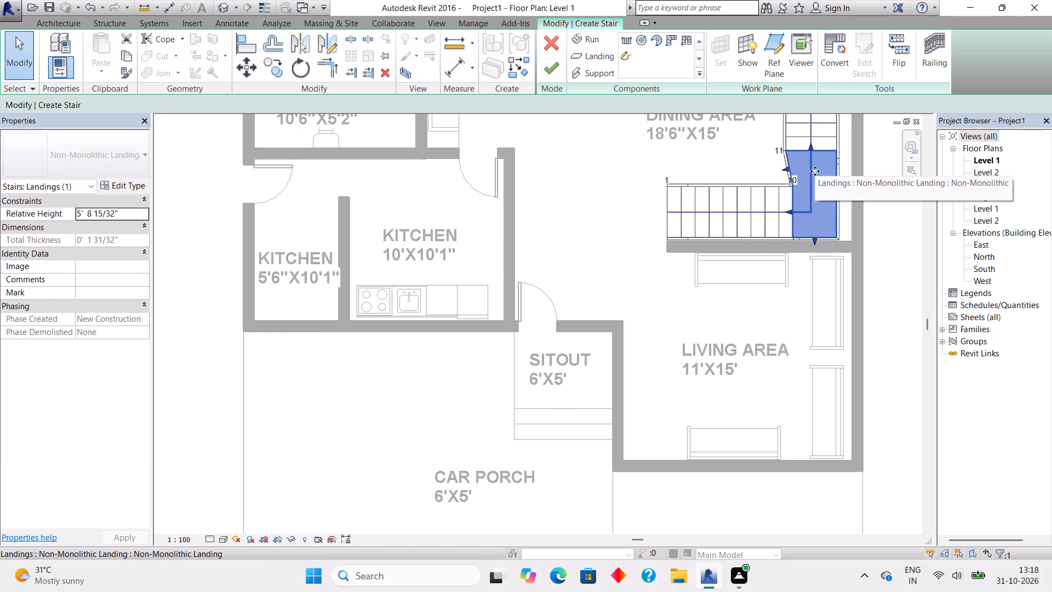
key("Right")
key("Right")
key("Right")
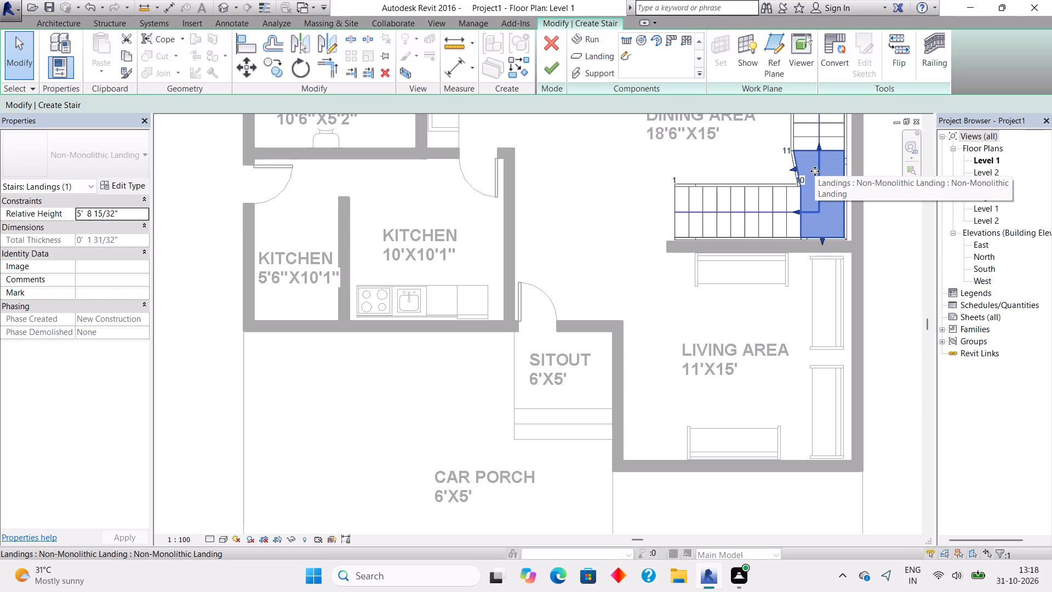
left_click(791, 209)
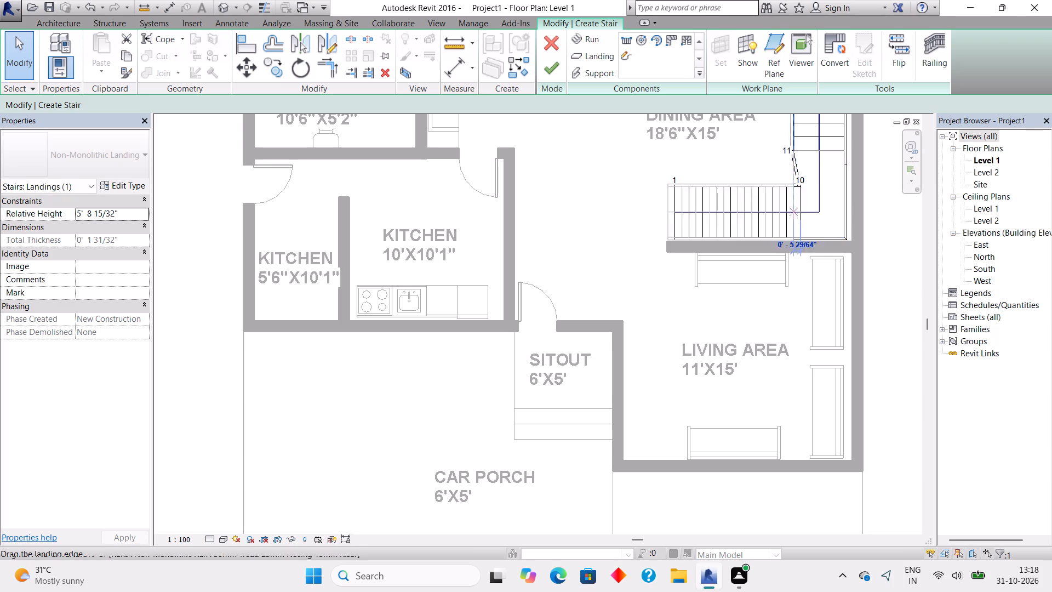
key("Left")
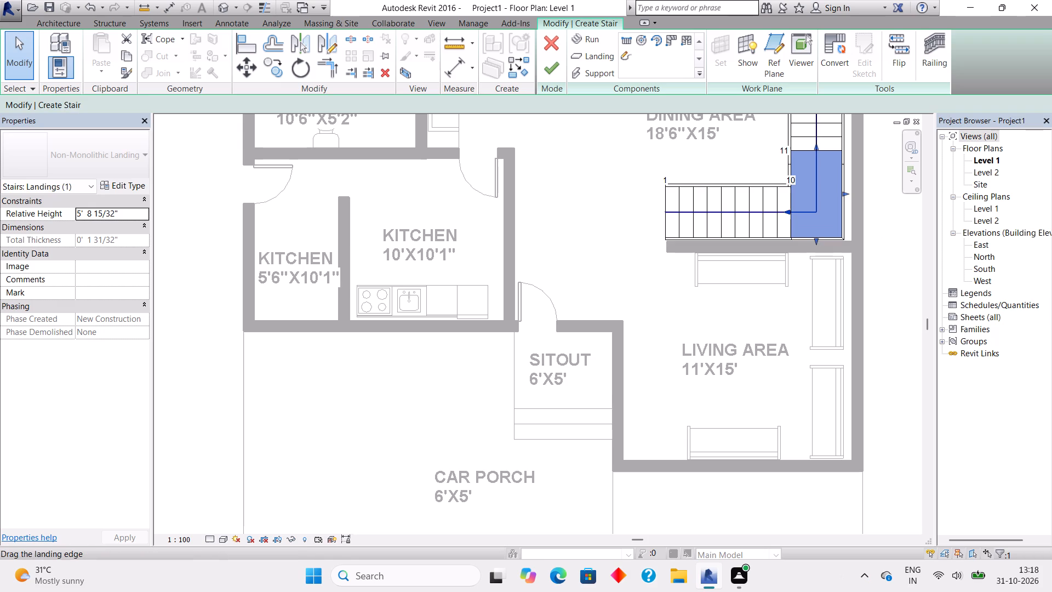
key("Right")
key("Right")
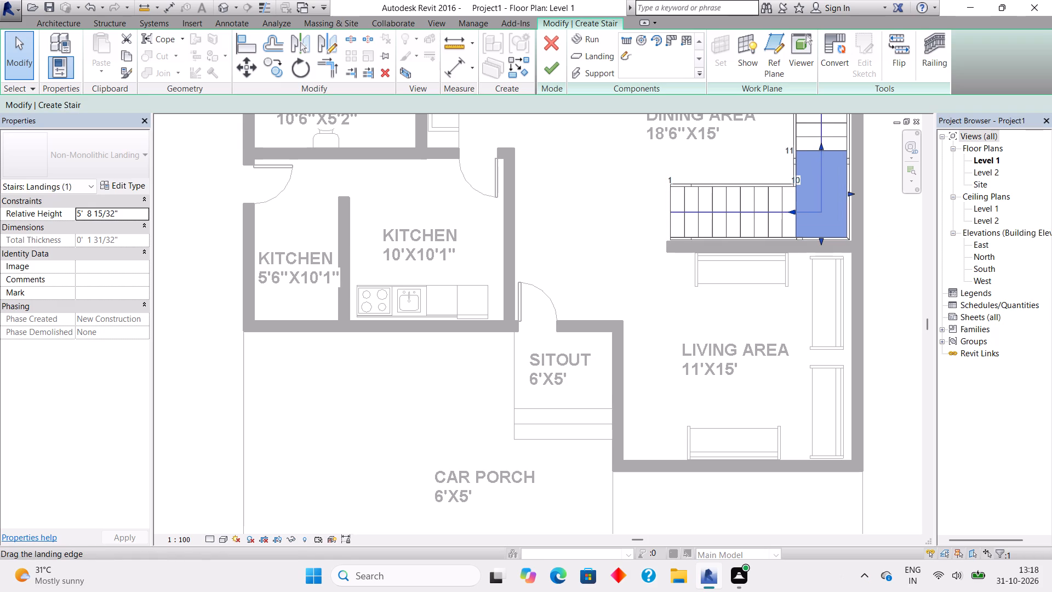
Nudge the lower stair run slightly west.
left_click(769, 209)
key("Left")
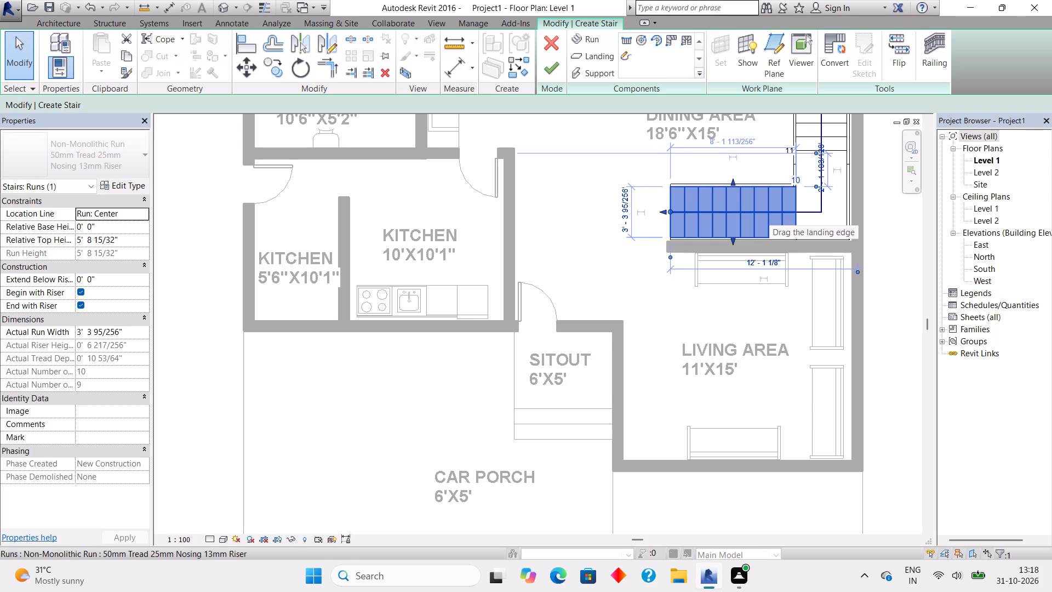
key("Escape")
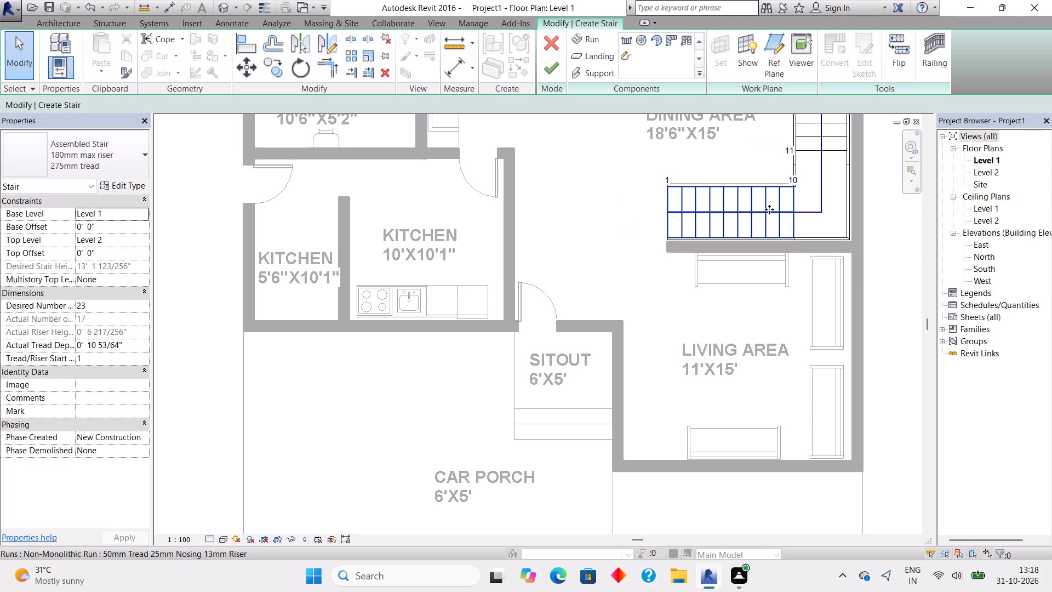
Finish the L-shaped stair and close the notice that follows.
scroll(778, 193, "down", 3)
middle_click_drag(788, 171, 789, 274)
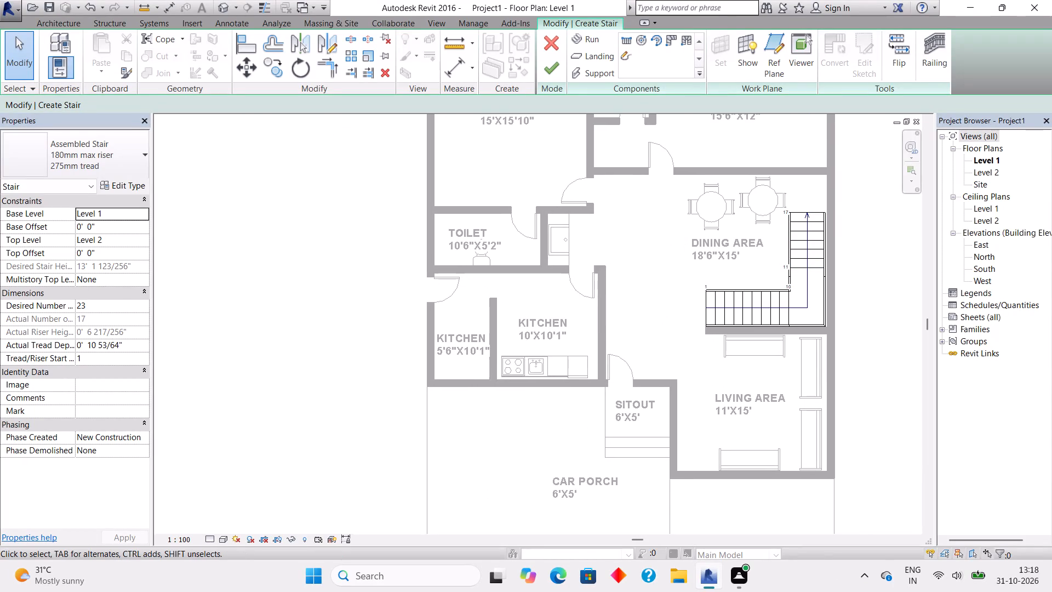
left_click(538, 72)
left_click(540, 72)
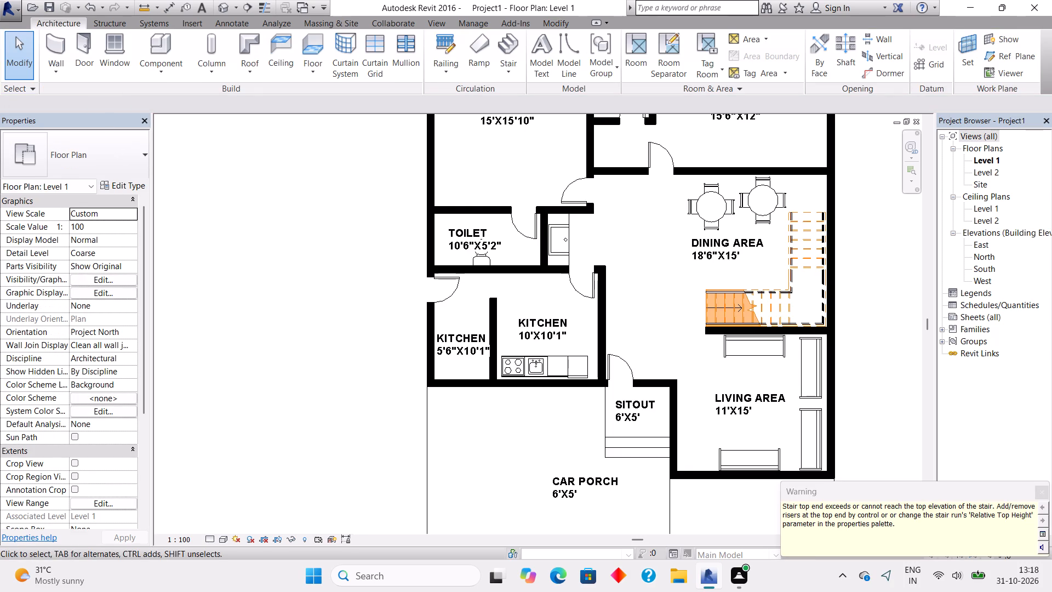
left_click(1042, 487)
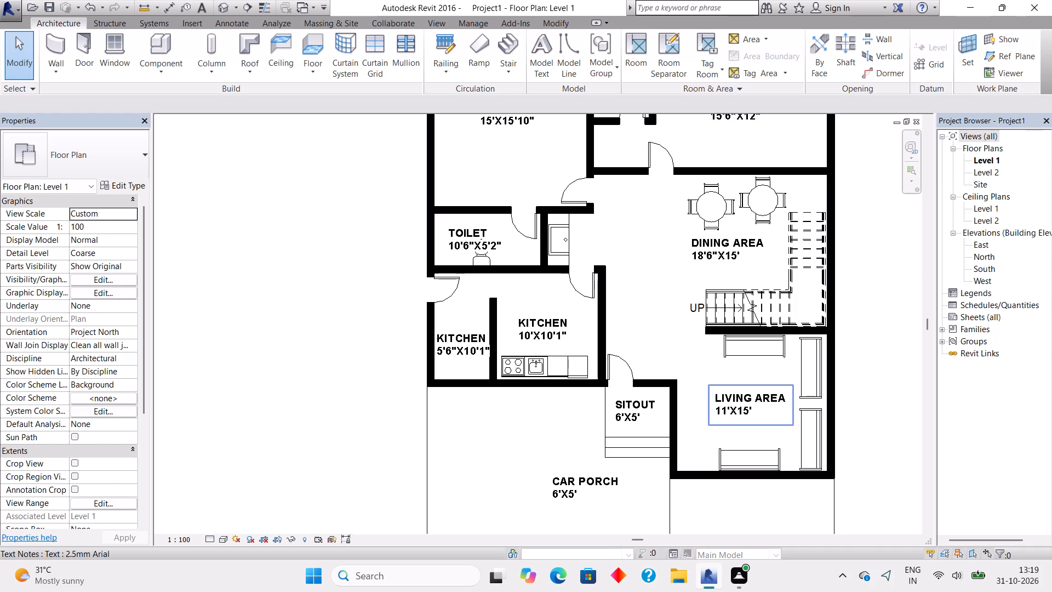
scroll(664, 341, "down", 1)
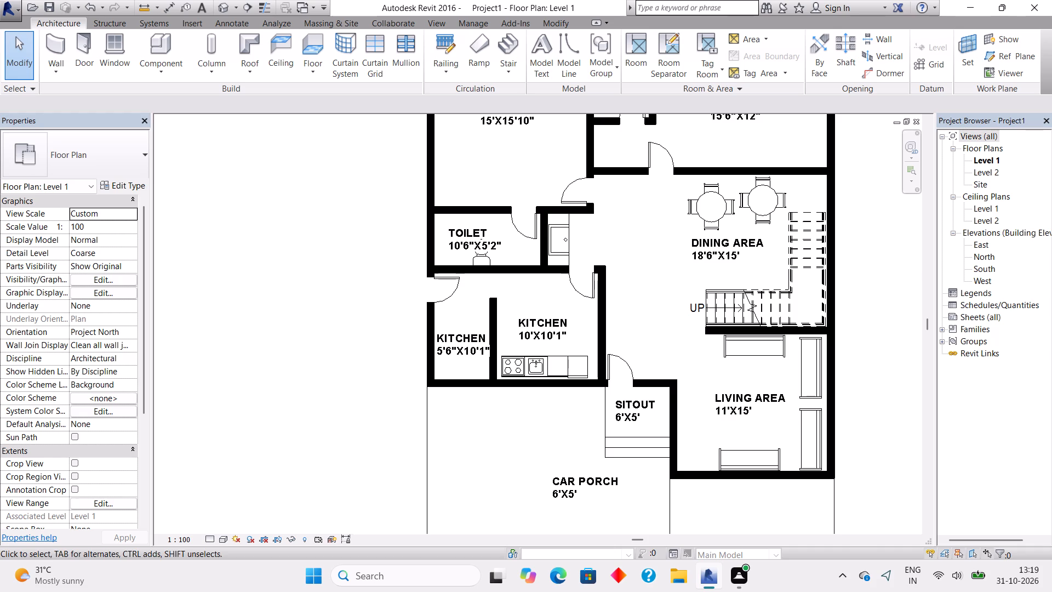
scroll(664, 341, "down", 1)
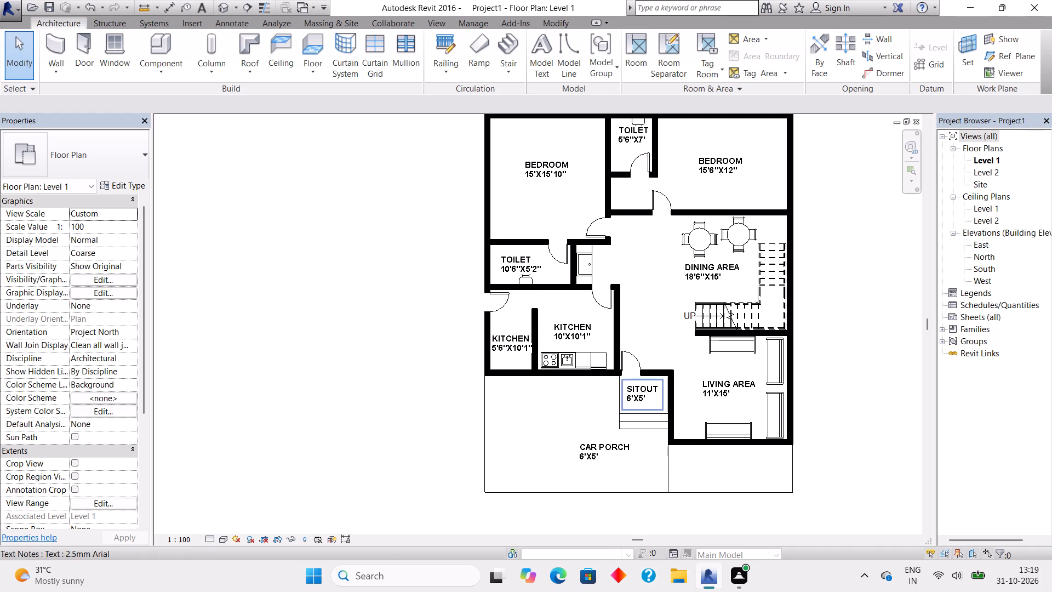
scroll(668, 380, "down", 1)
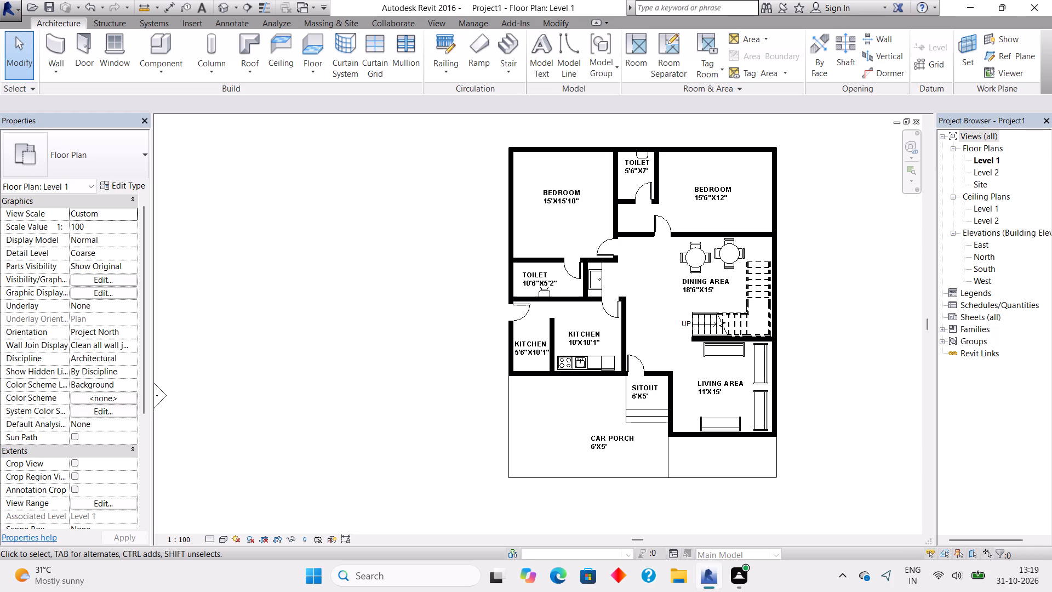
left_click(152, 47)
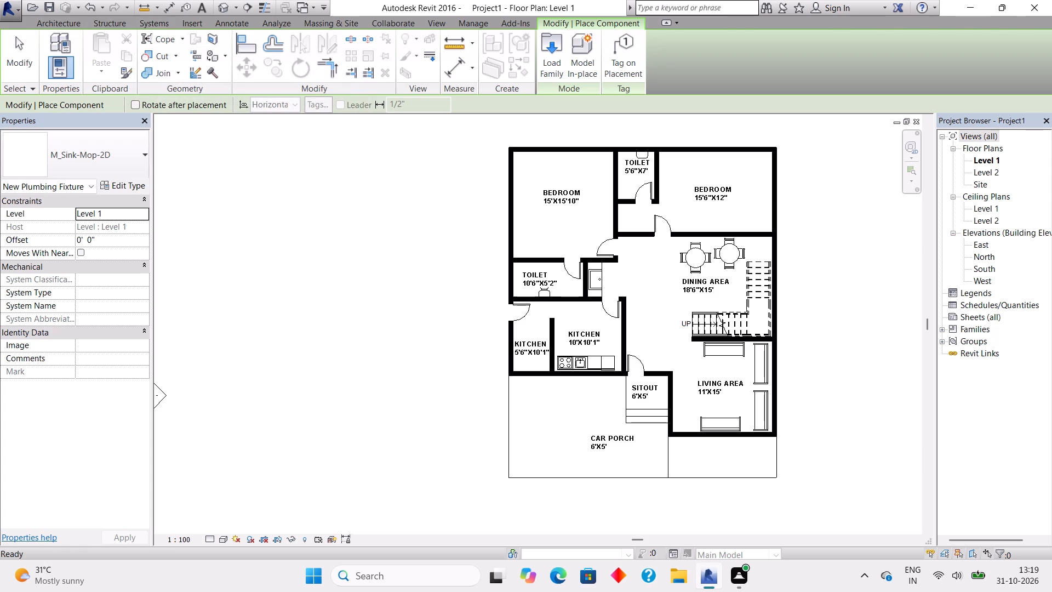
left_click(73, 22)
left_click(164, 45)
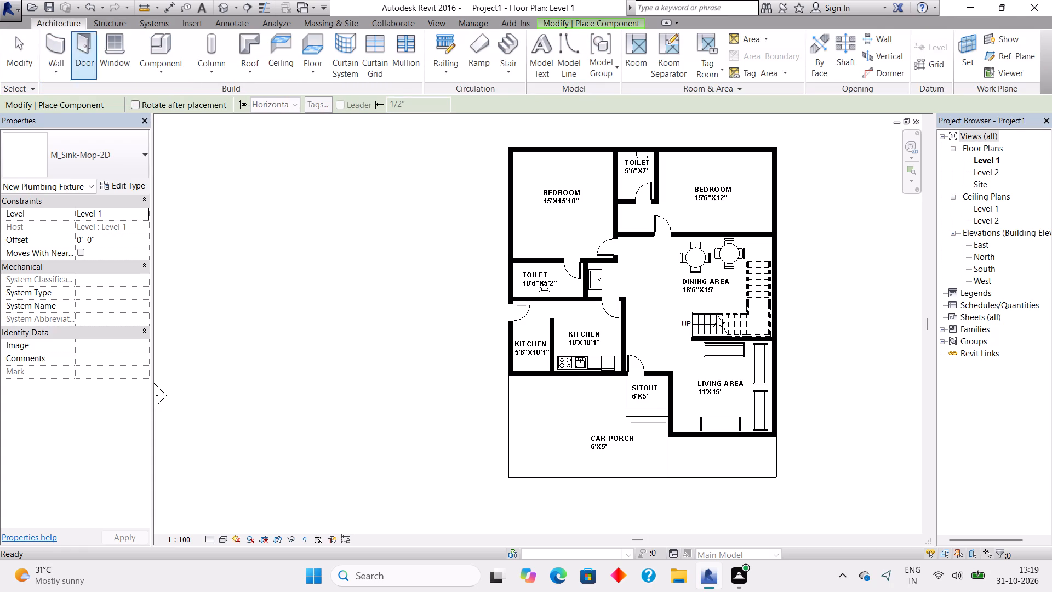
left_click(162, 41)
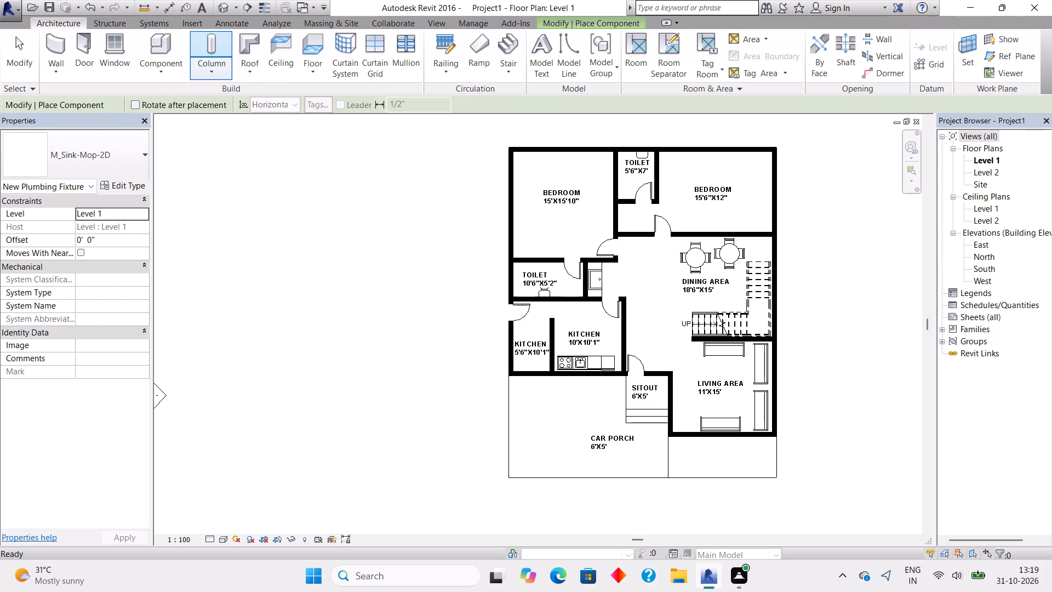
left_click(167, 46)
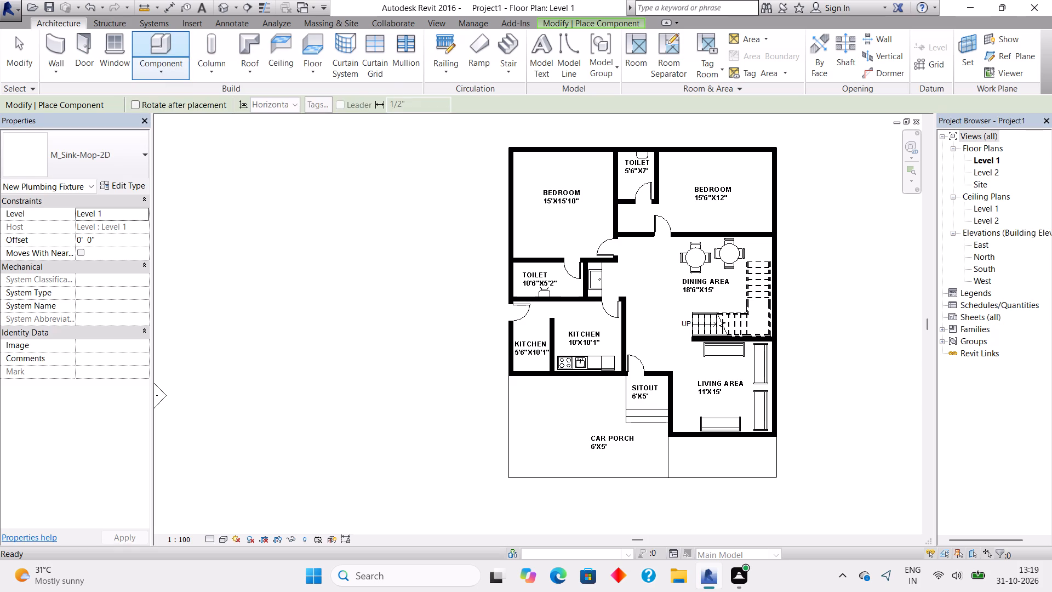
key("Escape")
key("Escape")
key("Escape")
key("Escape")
Load the M_RPC Beetle car family from the Entourage folder of the US Metric library for component placement.
left_click(167, 39)
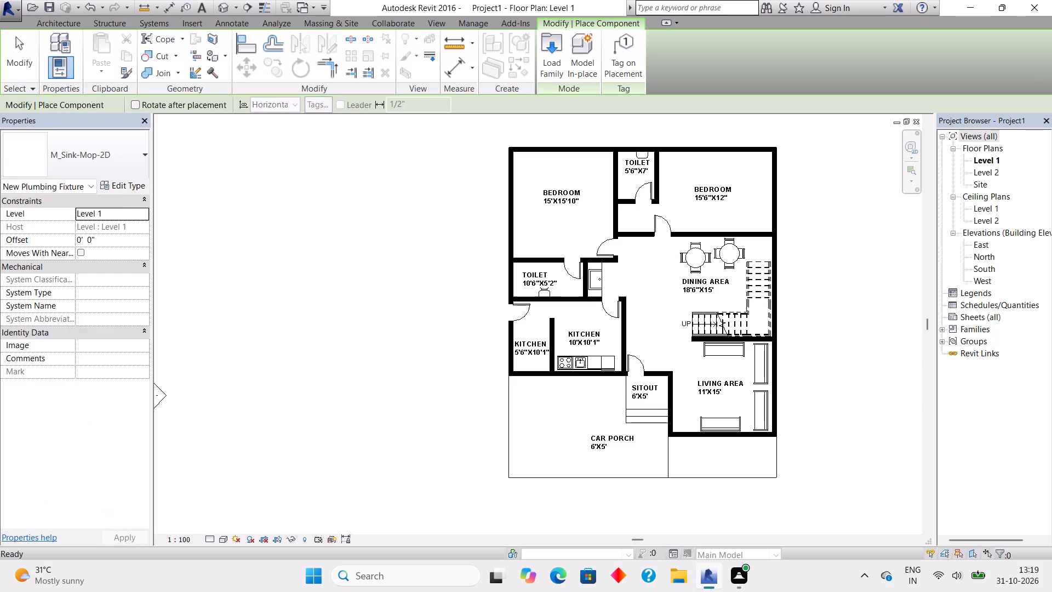
left_click(544, 43)
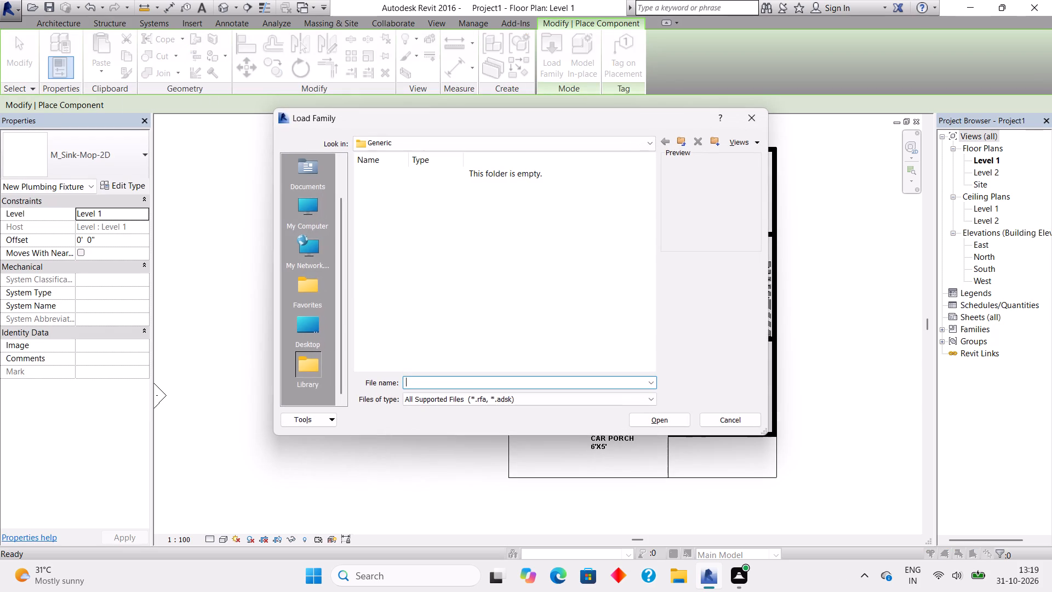
double_click(302, 207)
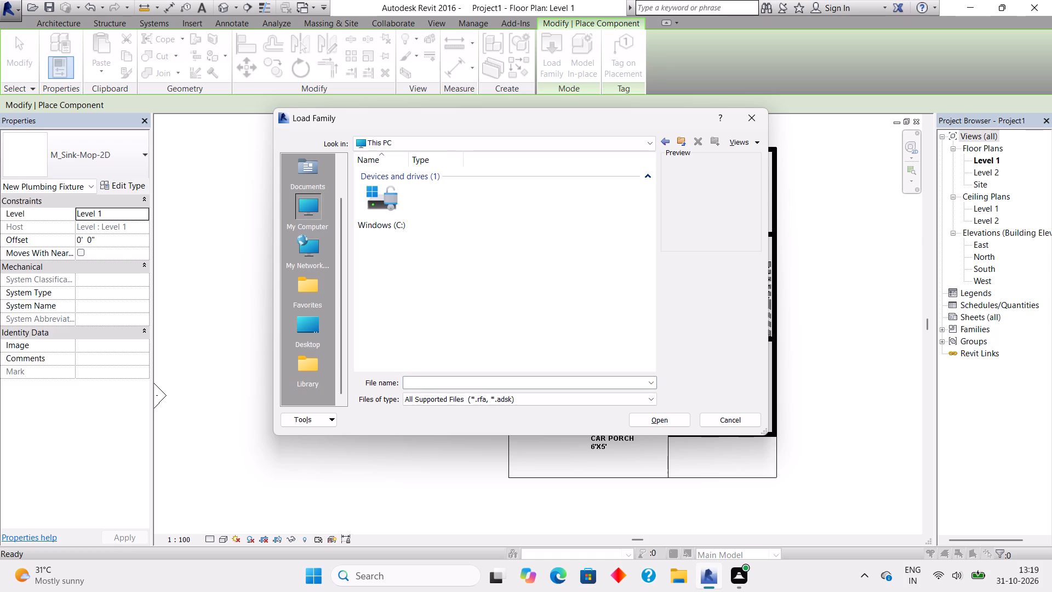
double_click(390, 215)
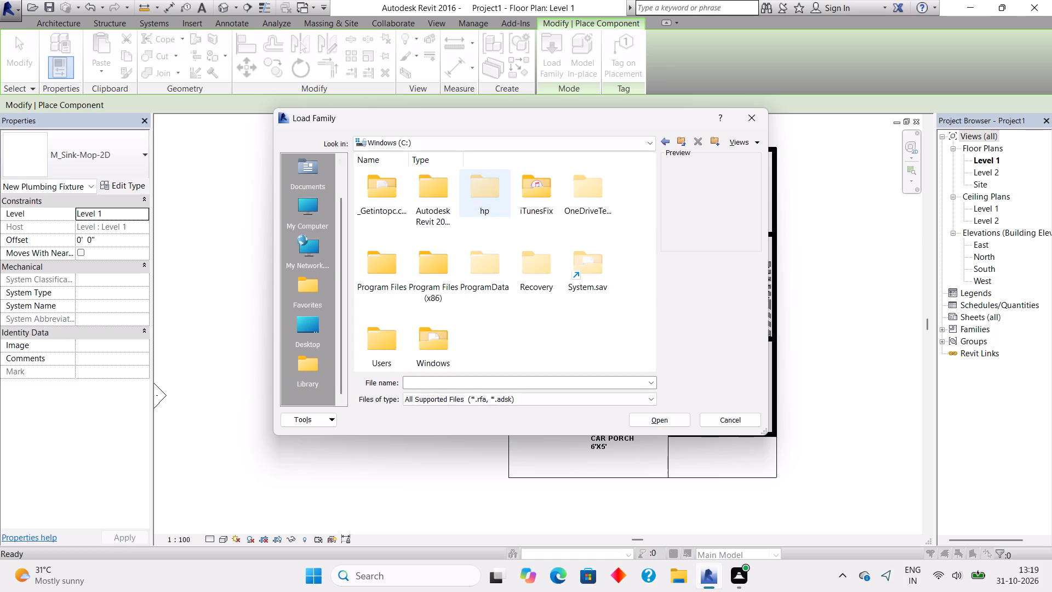
double_click(438, 194)
double_click(448, 201)
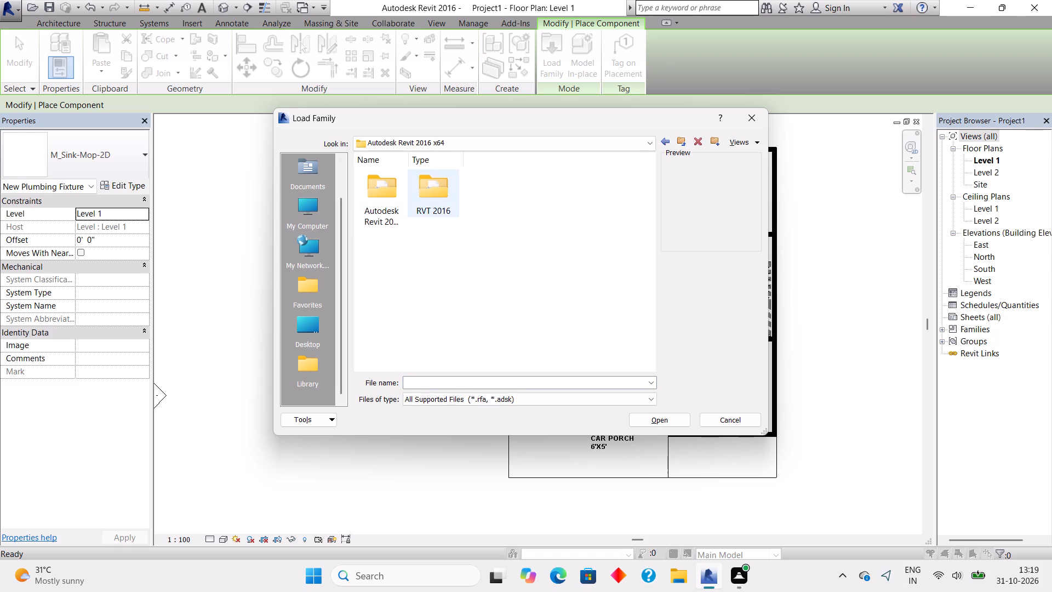
double_click(522, 204)
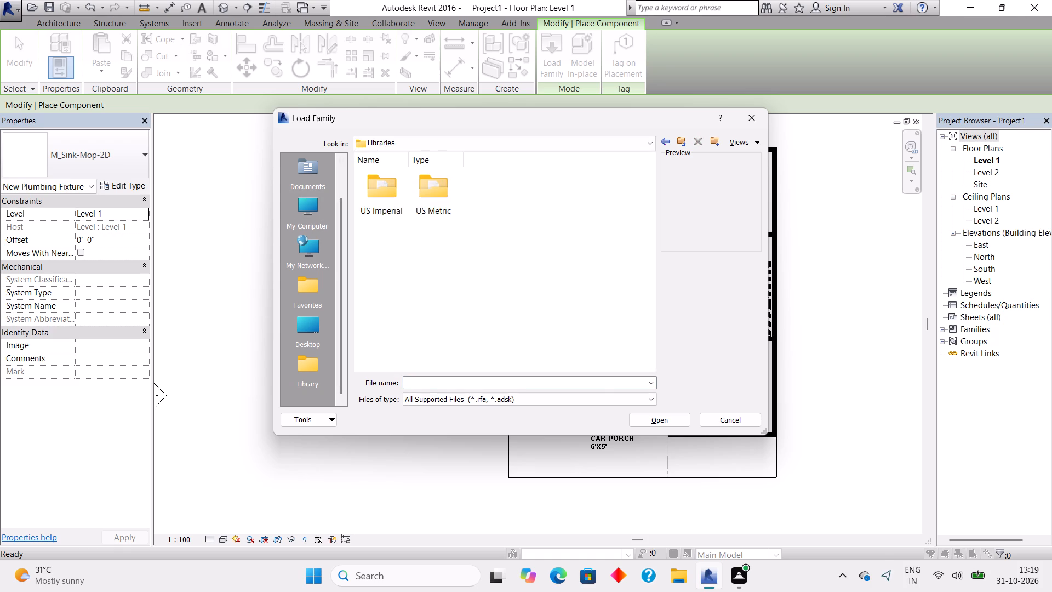
double_click(428, 198)
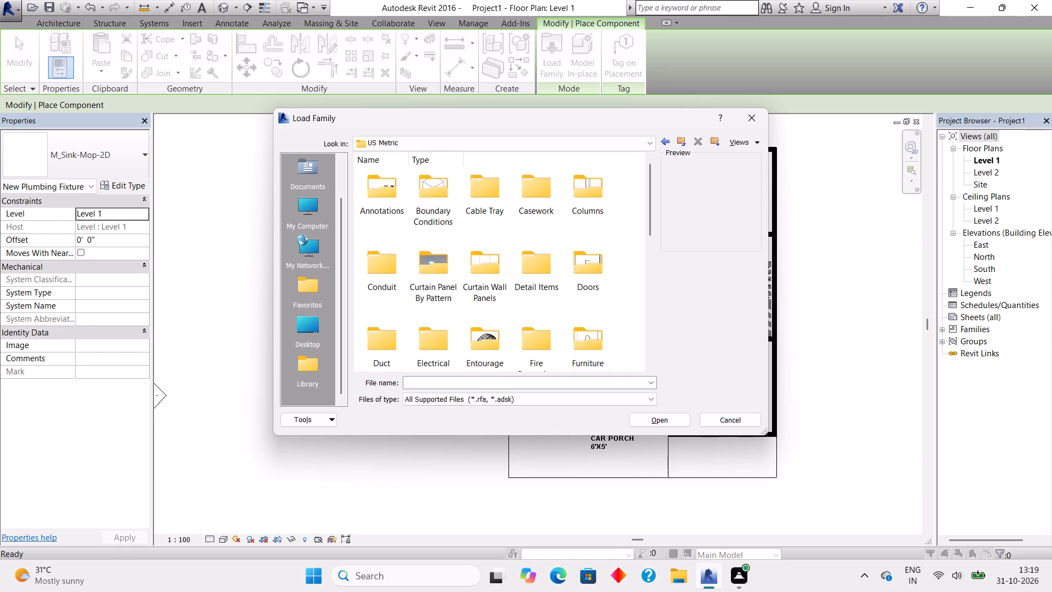
double_click(492, 334)
double_click(386, 202)
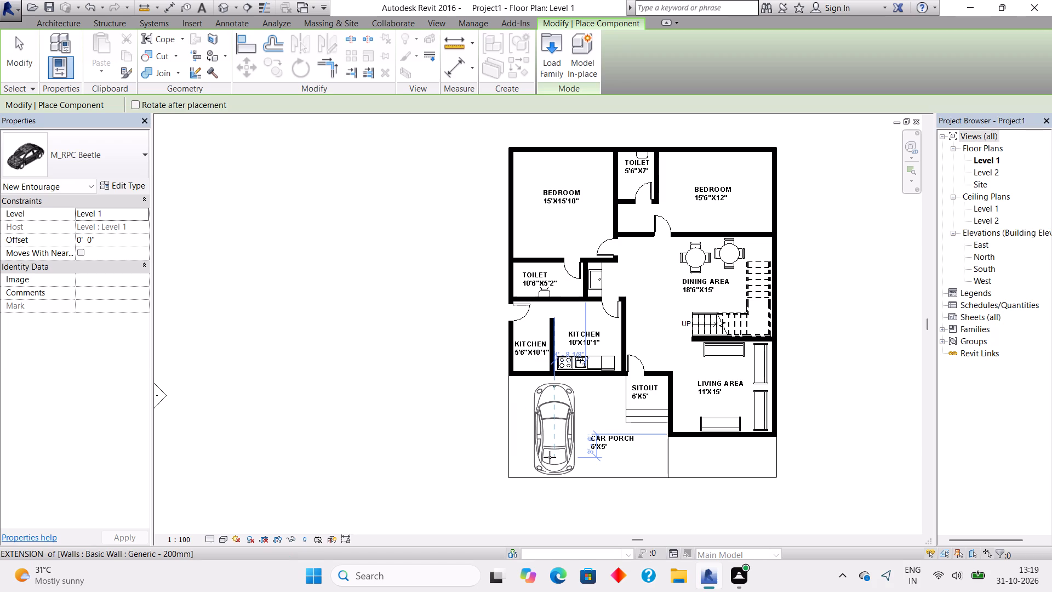
Place one M_RPC Beetle car lengthwise north-south in the western part of the car porch, beside its room note.
left_click(550, 457)
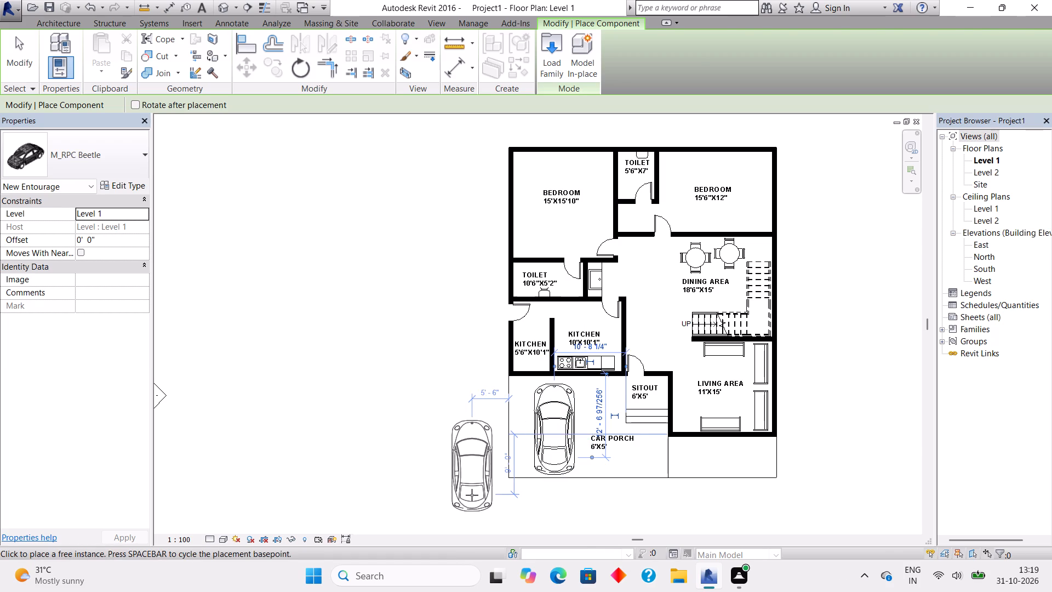
key("Escape")
key("Escape")
key("Escape")
key("Escape")
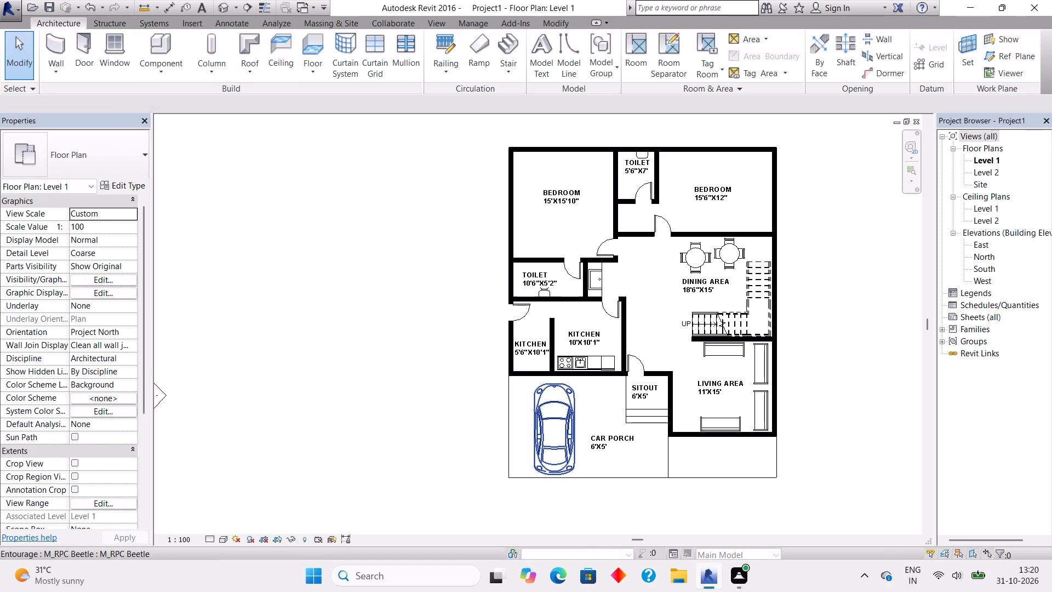
scroll(540, 385, "down", 1)
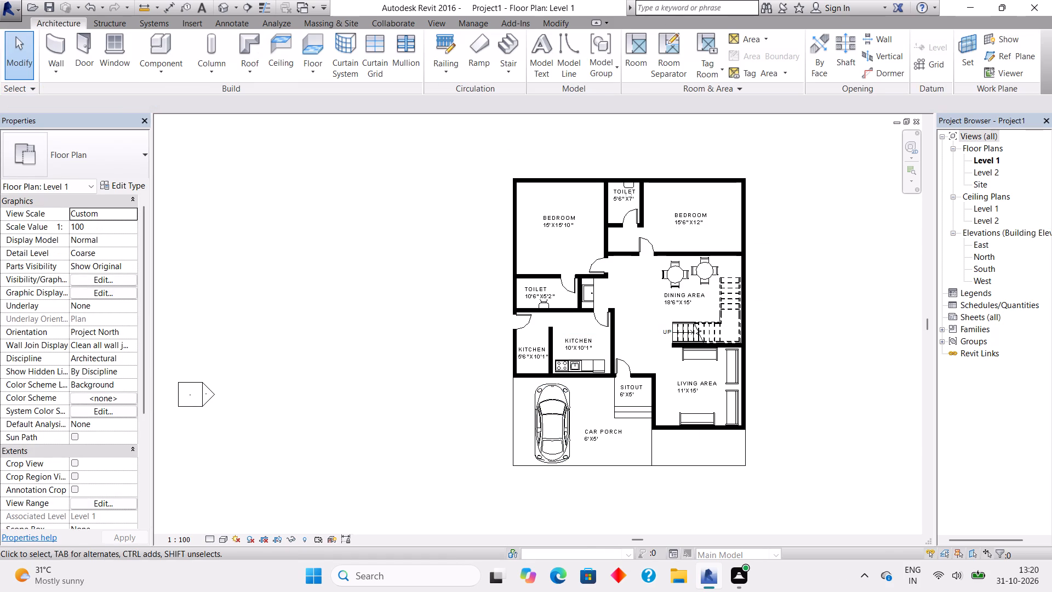
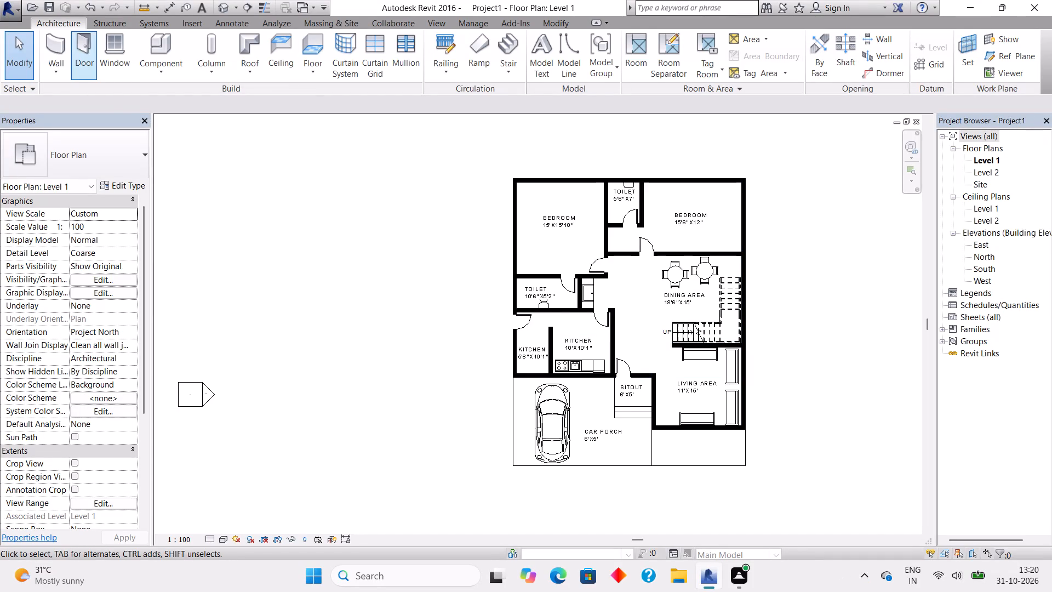
Place M_Fixed 0915 x 0610mm windows in the small kitchen's west wall, about 3' from its south wall, and centred in the main kitchen's south wall.
left_click(111, 50)
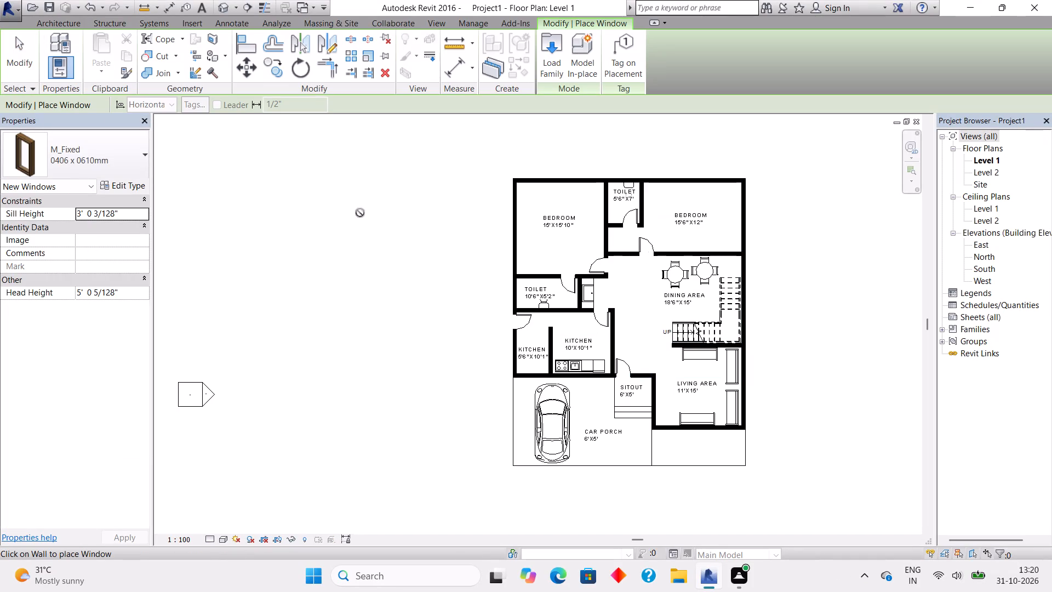
left_click_drag(92, 164, 98, 179)
left_click(104, 320)
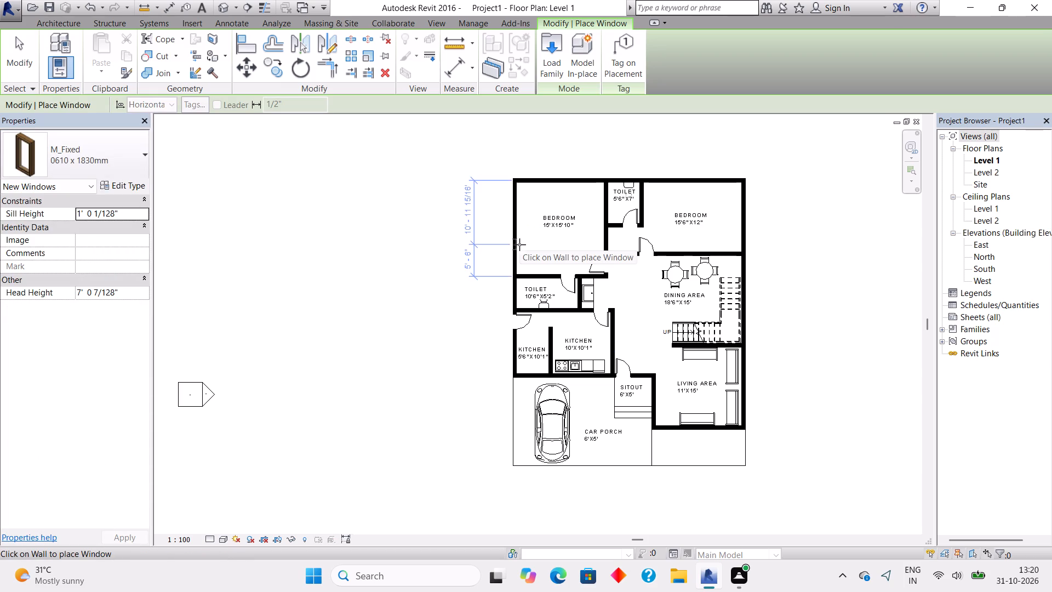
left_click(88, 160)
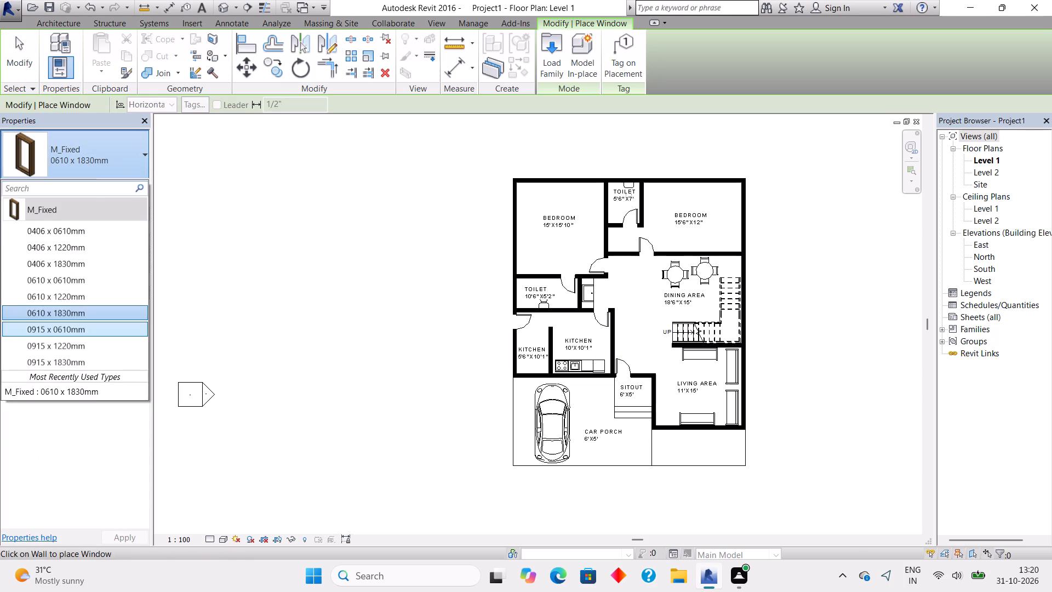
left_click(90, 326)
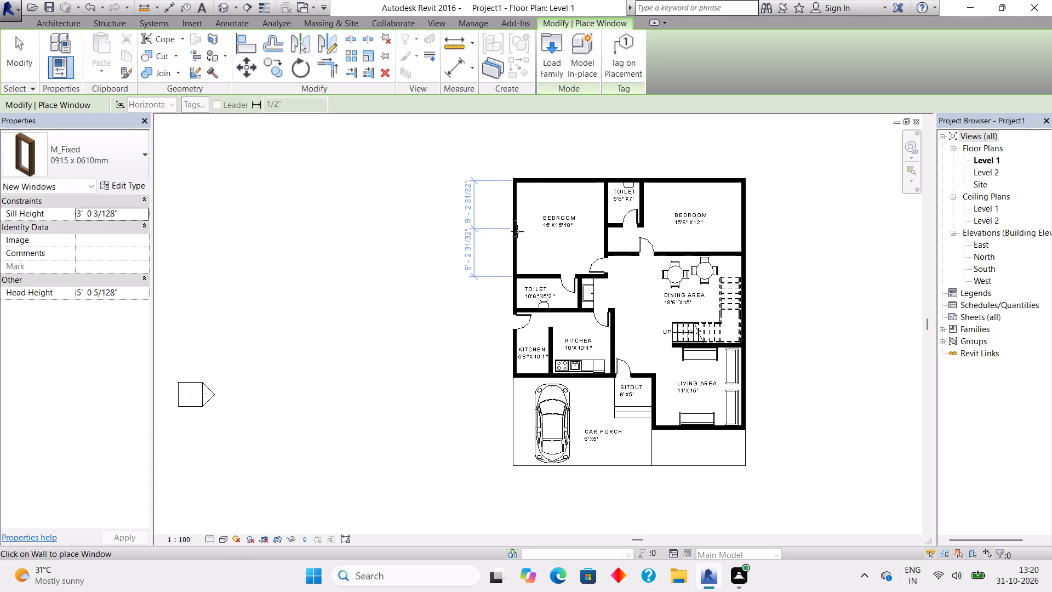
scroll(517, 231, "up", 9)
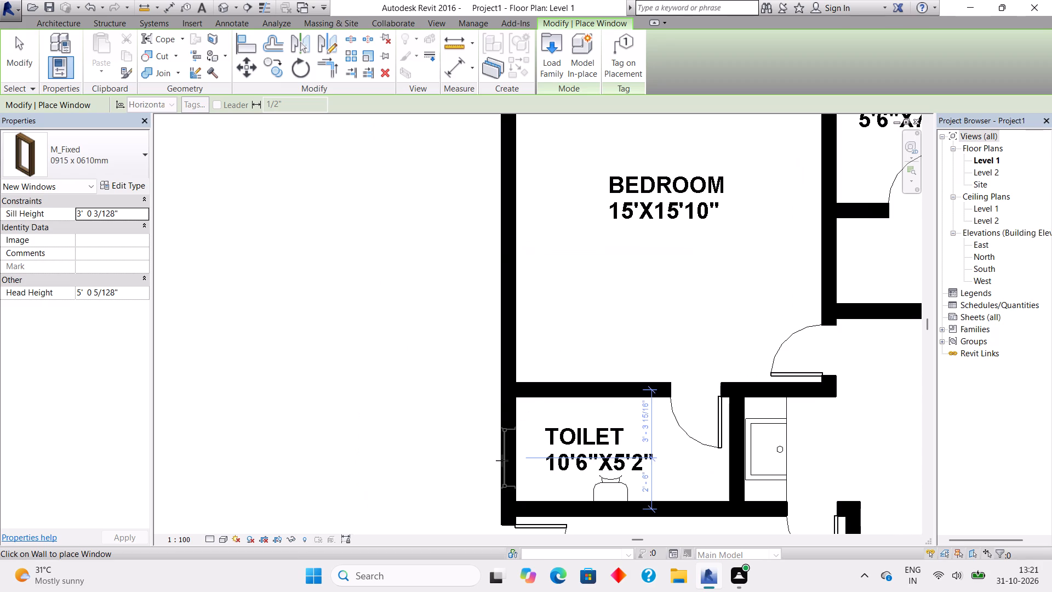
scroll(502, 462, "down", 3)
middle_click_drag(513, 448, 476, 147)
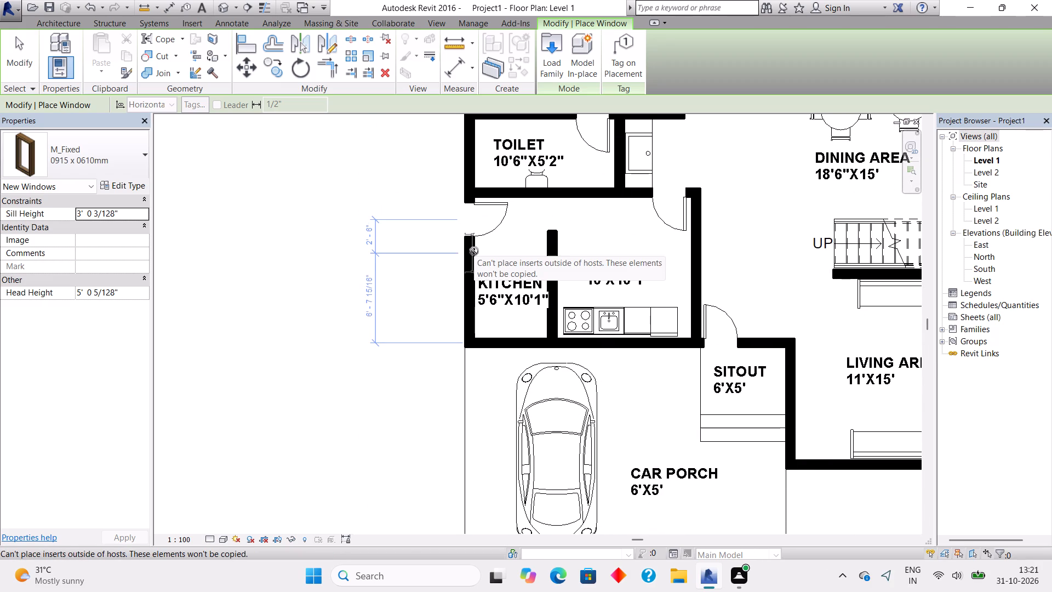
left_click(476, 305)
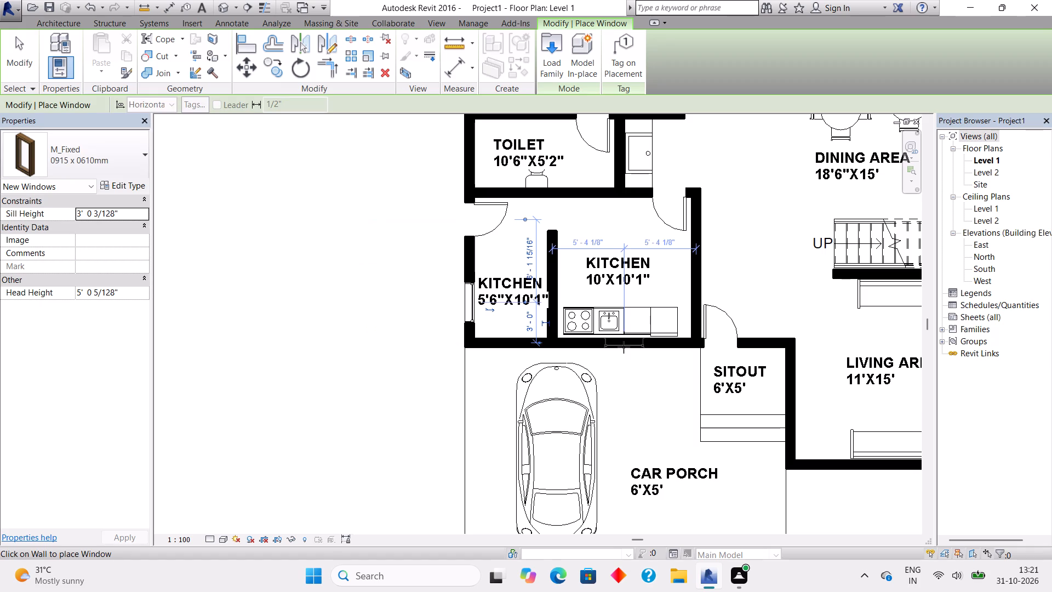
left_click(624, 347)
Place 0915 x 0610mm windows in the living area's south wall, about 4'-6" from the east wall, and in the east wall beside the stair and dining tables.
scroll(744, 440, "down", 2)
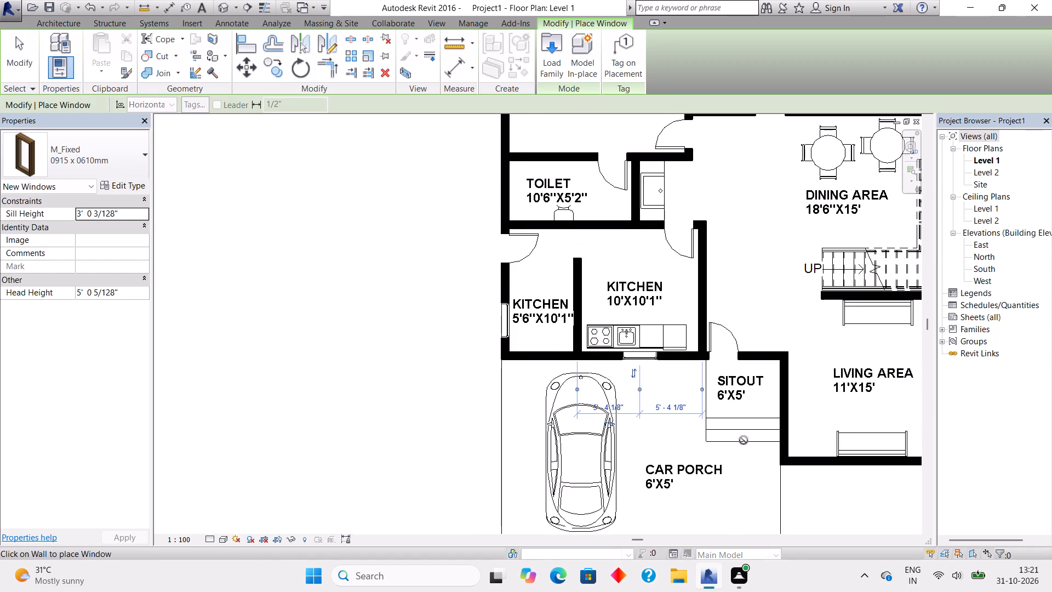
middle_click_drag(742, 439, 431, 378)
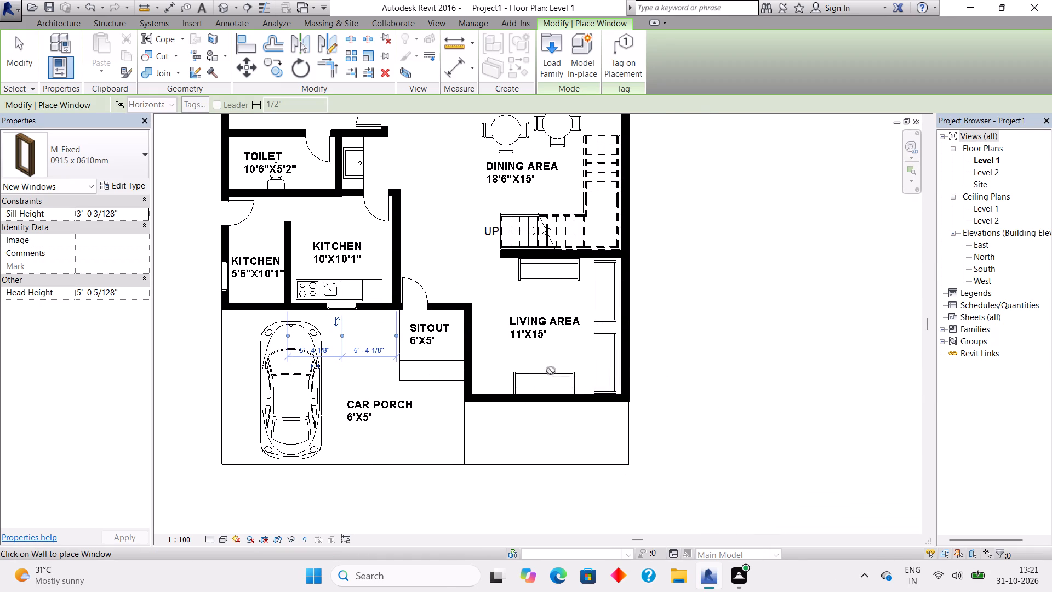
left_click(578, 406)
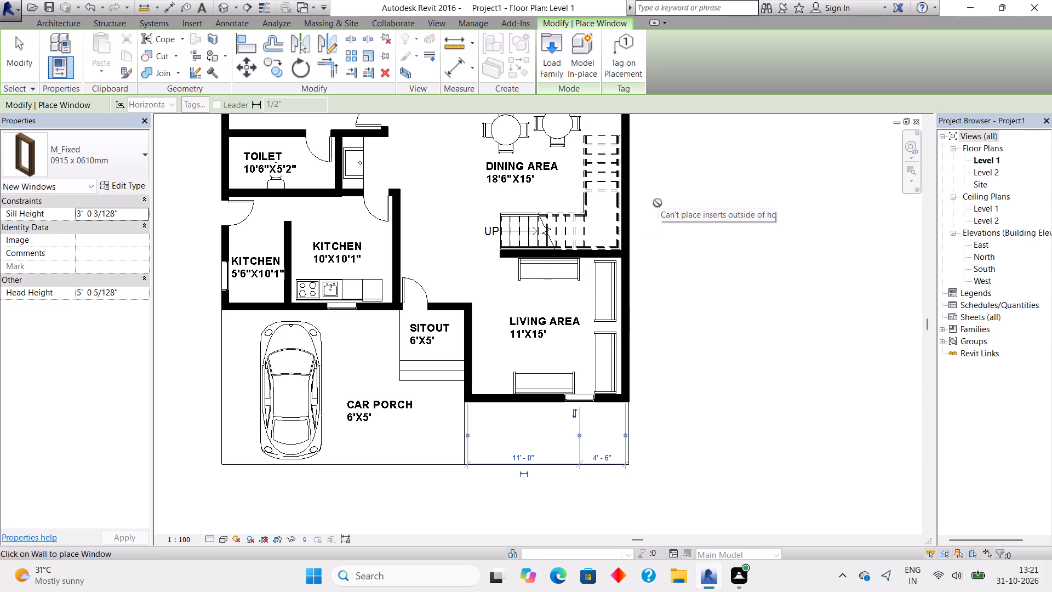
left_click(626, 227)
middle_click_drag(628, 197, 637, 339)
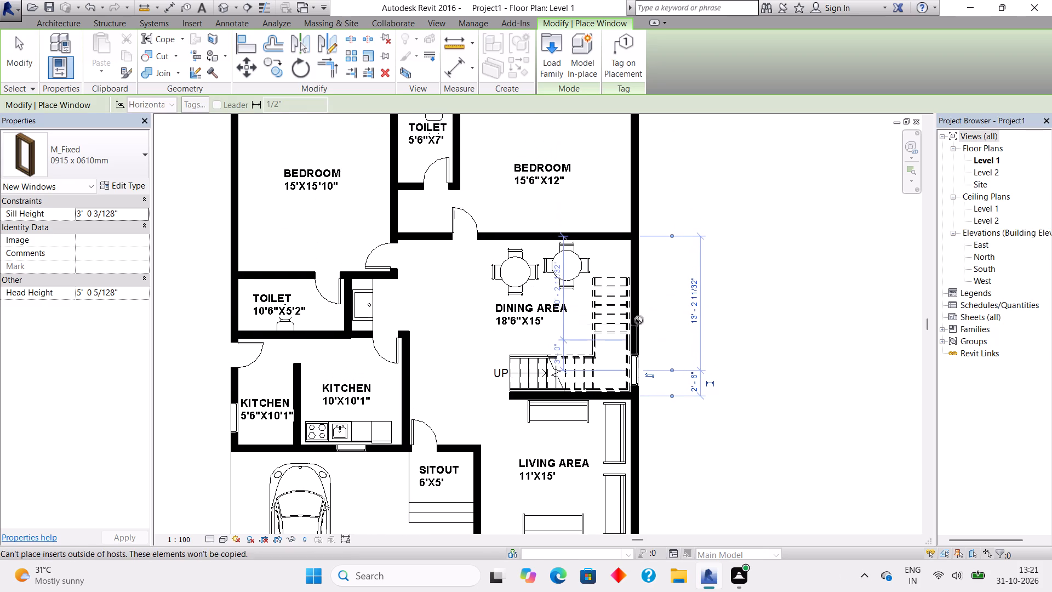
left_click(631, 261)
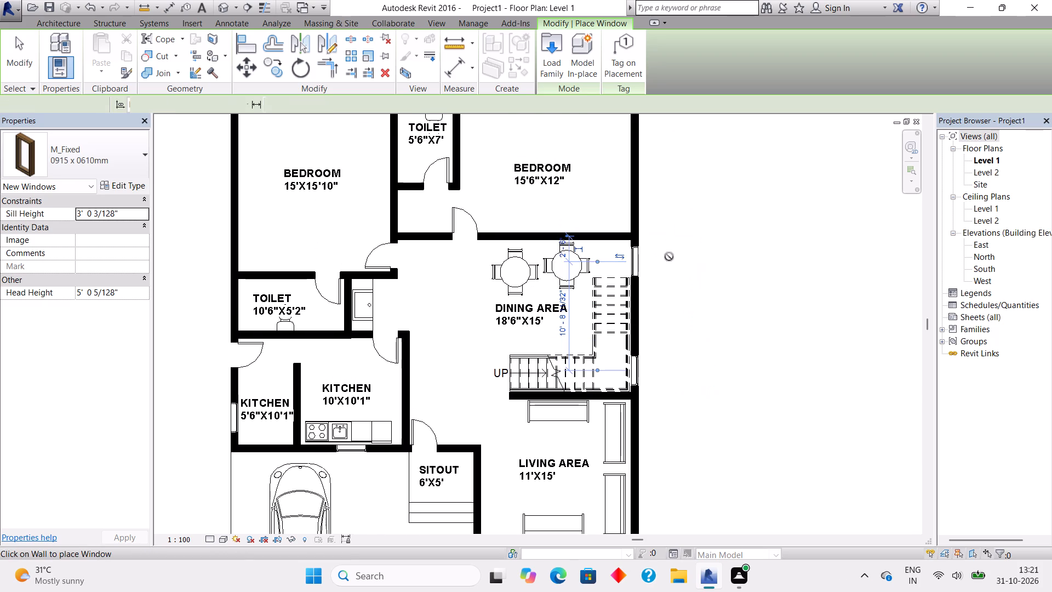
Place 0915 x 0610mm windows in the 15'6"X12' bedroom's east wall, about 4'-6" from the north wall, and centred in both bedrooms' north walls.
scroll(676, 254, "down", 4)
middle_click_drag(682, 246, 637, 458)
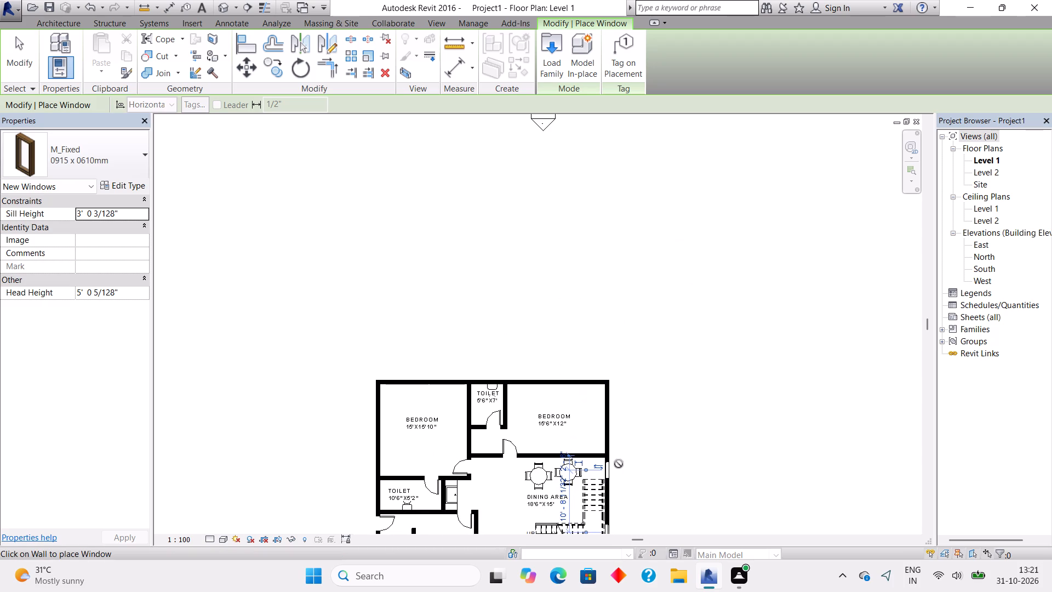
left_click(613, 408)
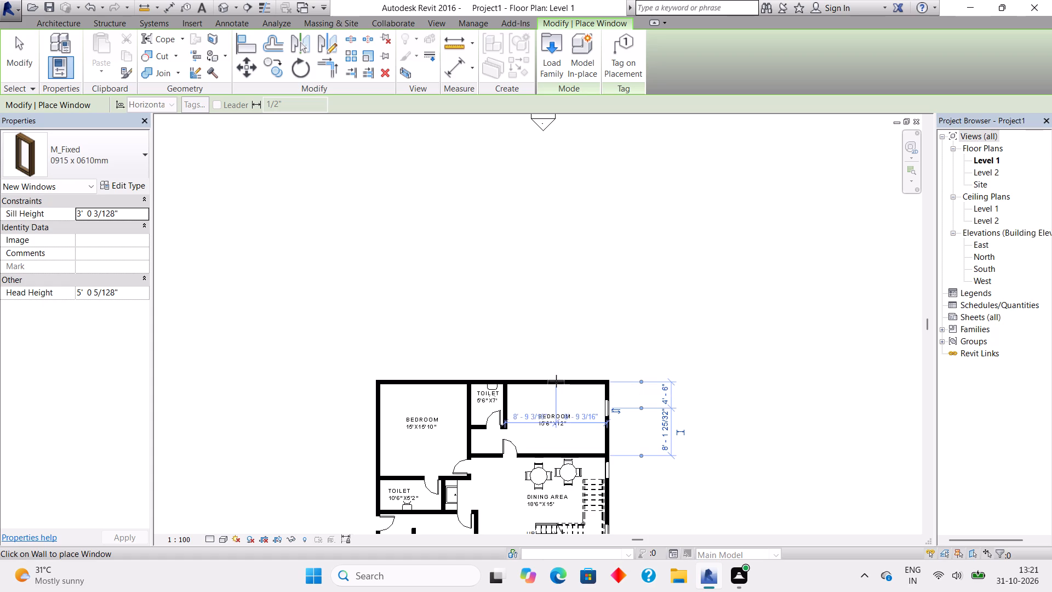
left_click(556, 381)
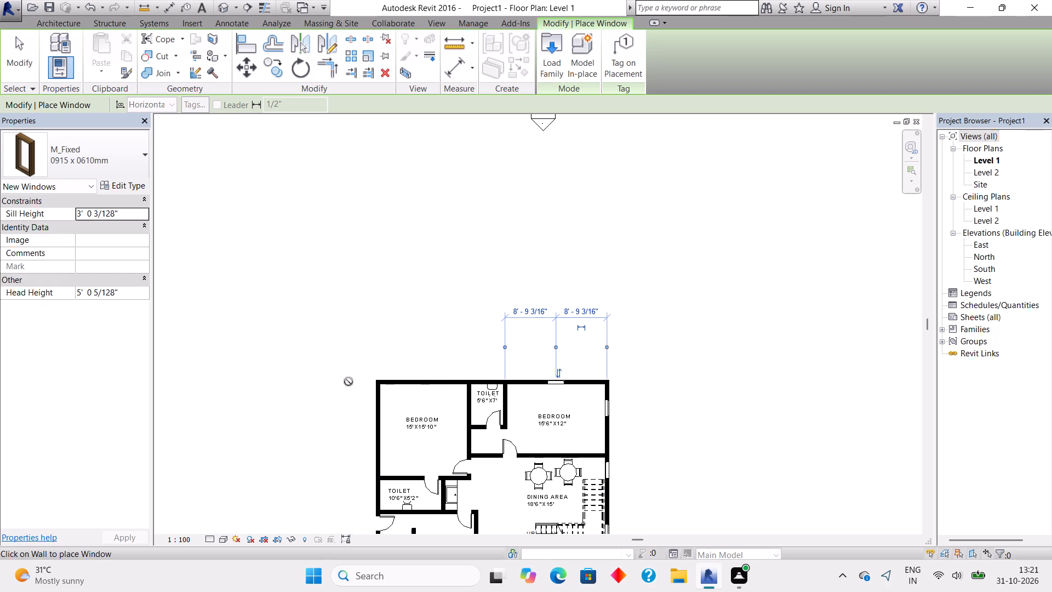
left_click(422, 384)
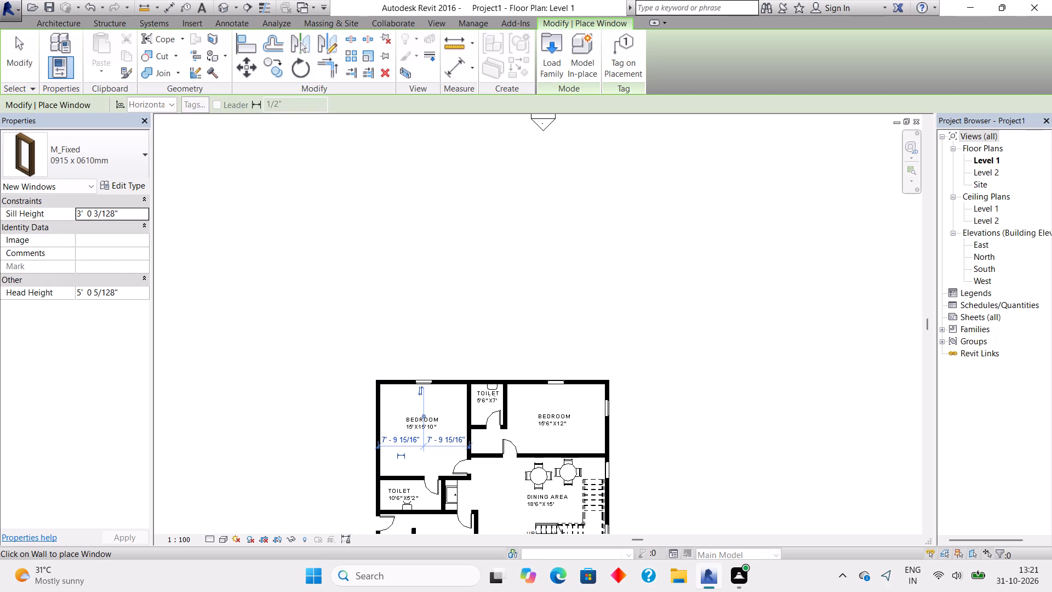
Place M_Fixed 0406 x 0610mm windows centred in the 5'6"X7' toilet's north wall and the 10'6"X5'2" toilet's west wall.
left_click(122, 168)
left_click(107, 231)
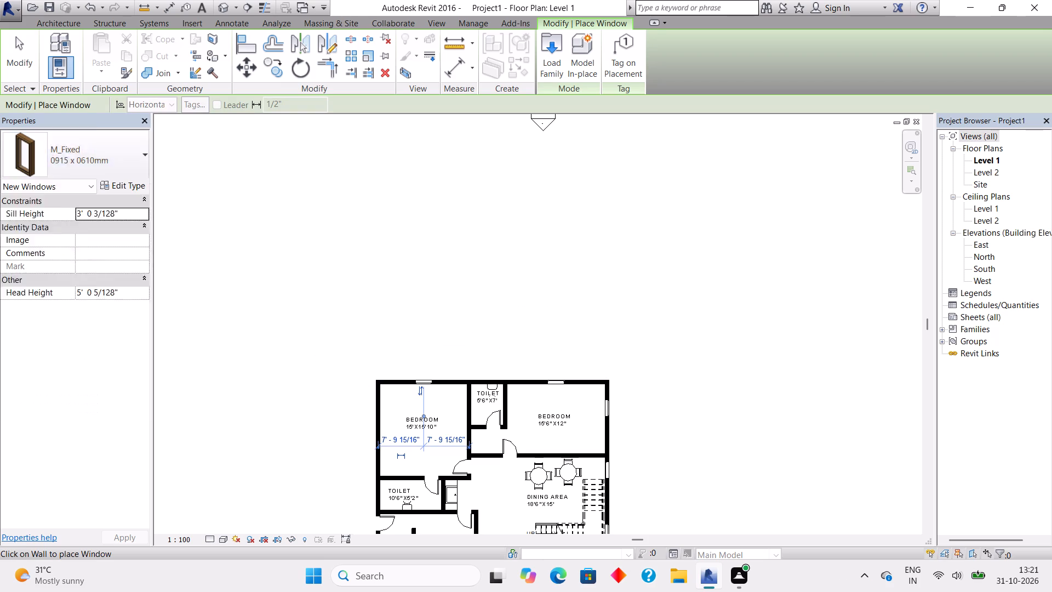
left_click(484, 383)
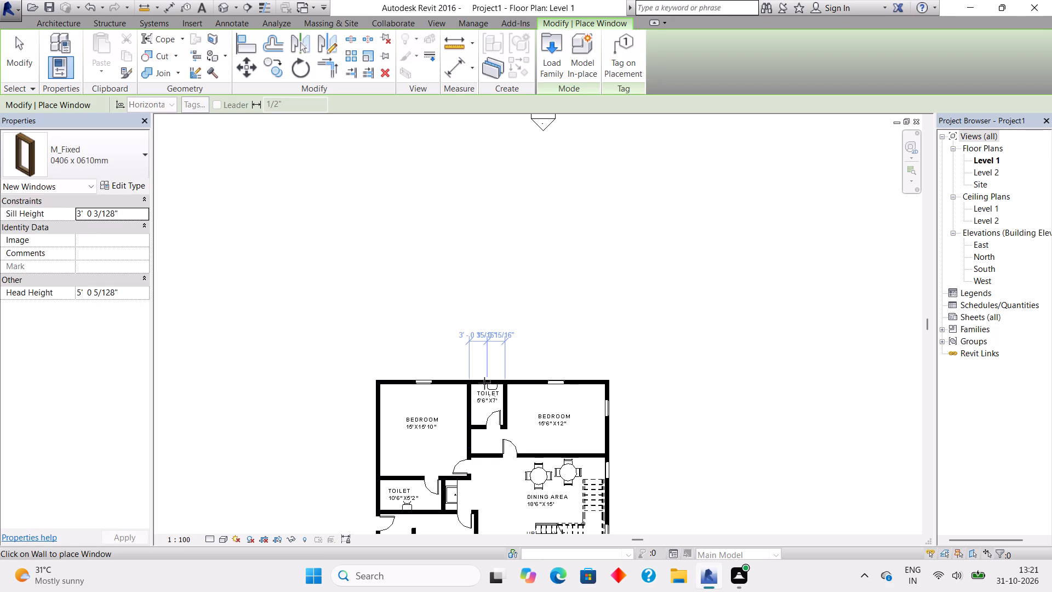
scroll(489, 391, "up", 9)
scroll(490, 397, "down", 2)
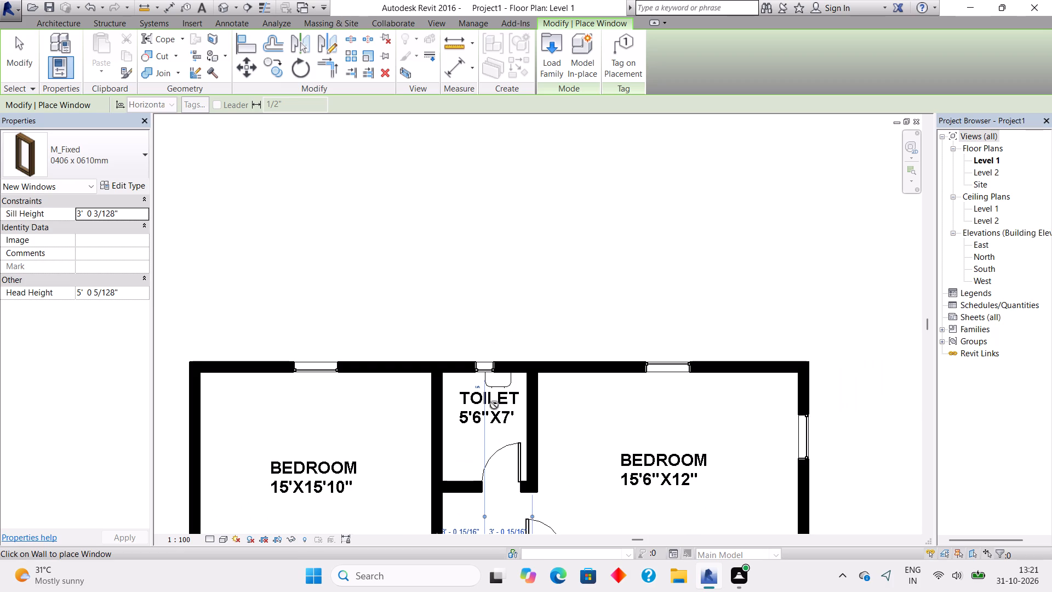
middle_click(484, 444)
scroll(484, 444, "down", 5)
middle_click_drag(484, 444, 673, 283)
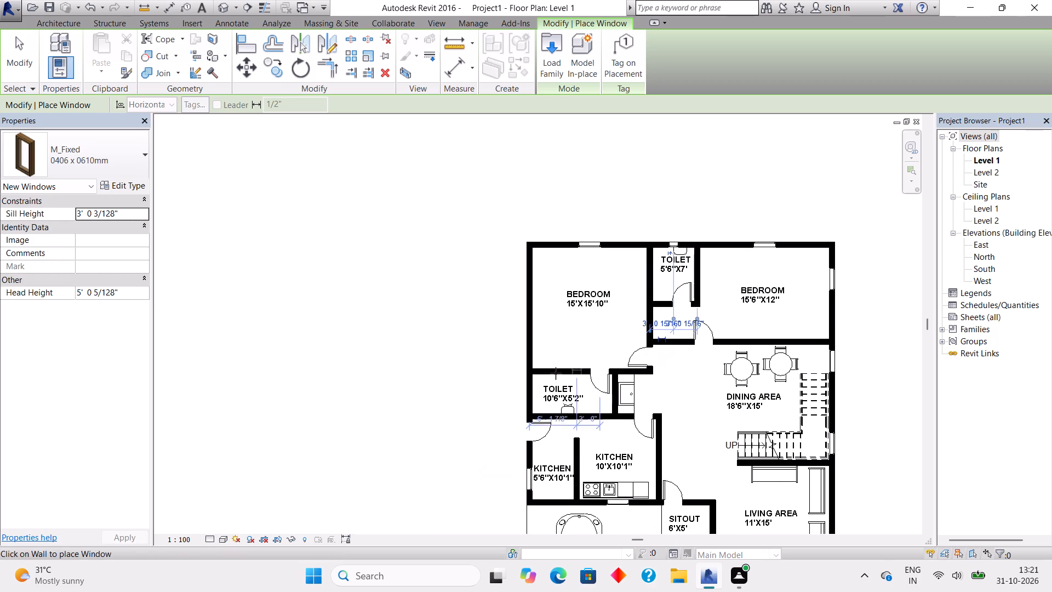
left_click(531, 392)
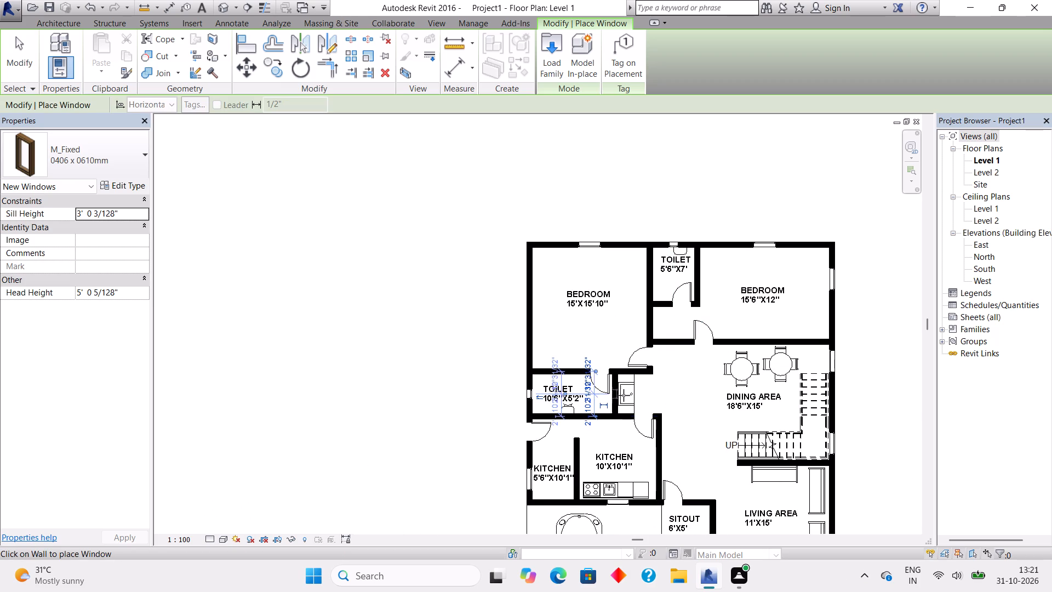
Place an M_Fixed 0915 x 1220mm window centred in the west wall of the 15'X15'10" bedroom.
scroll(624, 395, "down", 2)
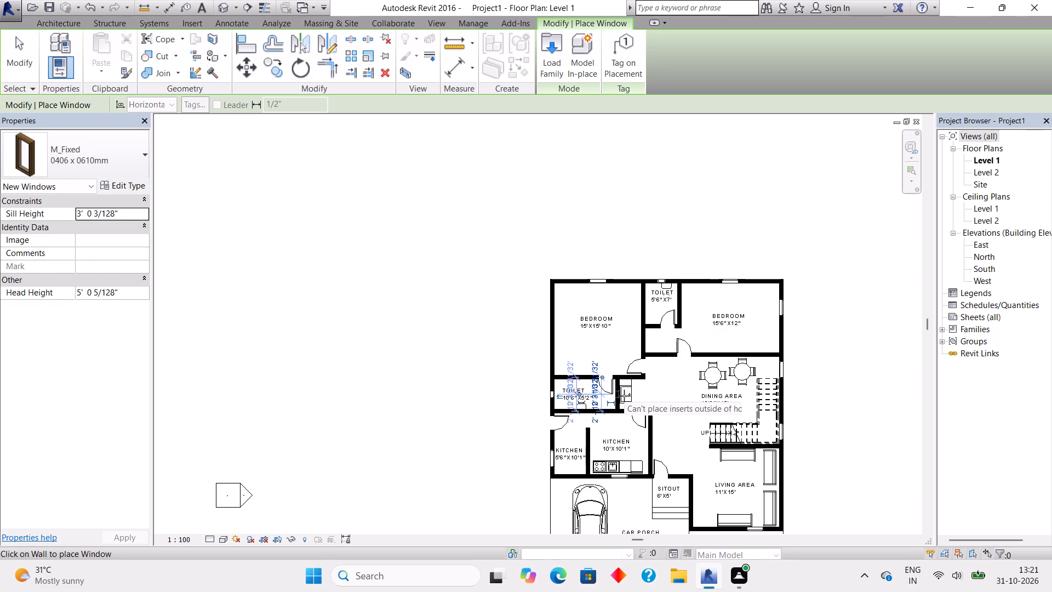
left_click(54, 164)
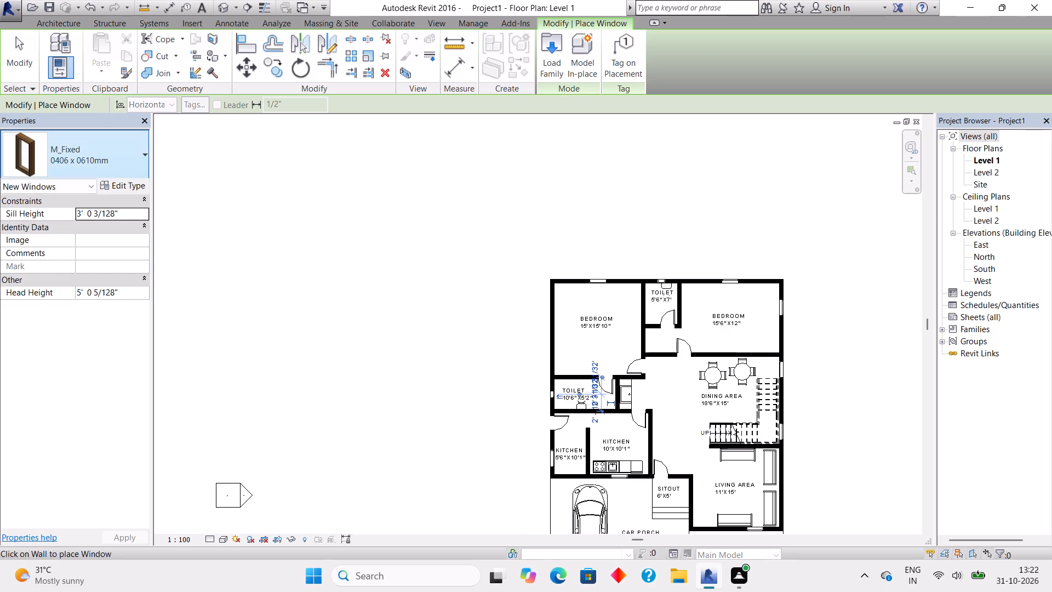
left_click(64, 342)
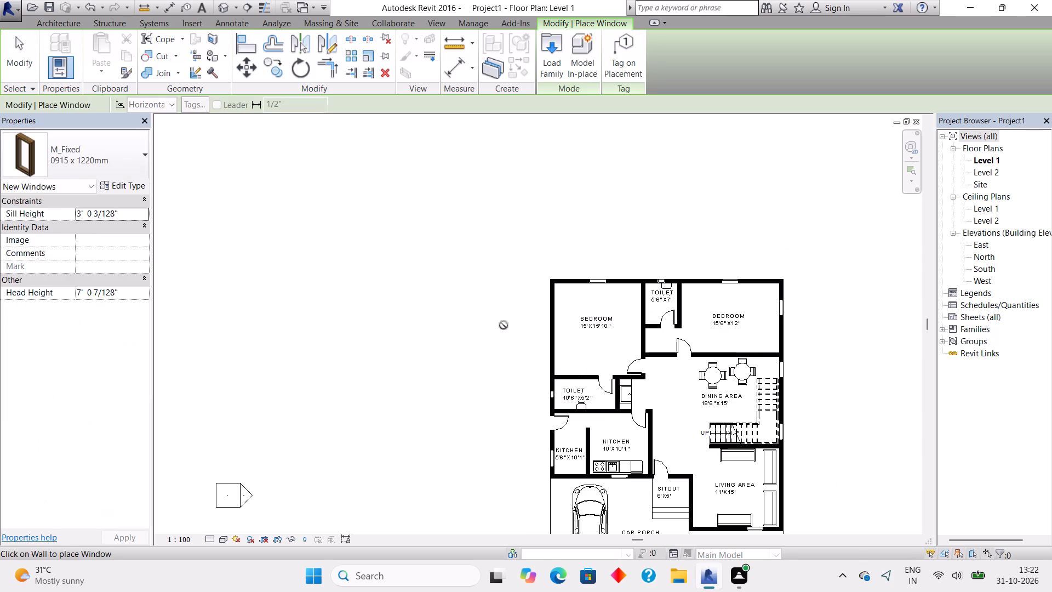
left_click(551, 327)
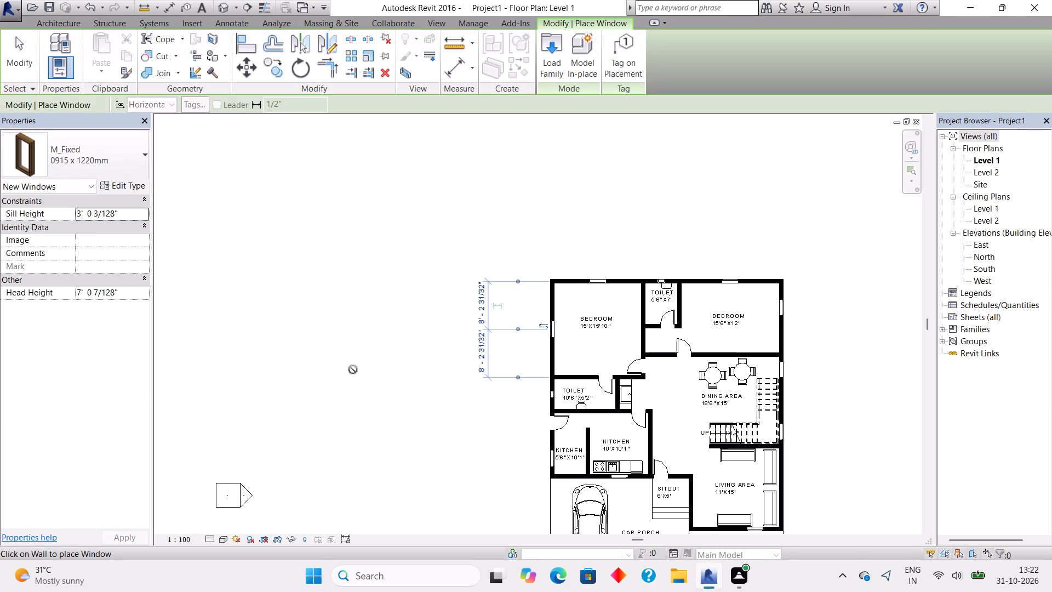
Look over the window layout around the whole floor plan and end window placement.
scroll(353, 369, "down", 1)
scroll(424, 372, "up", 8)
scroll(424, 372, "down", 2)
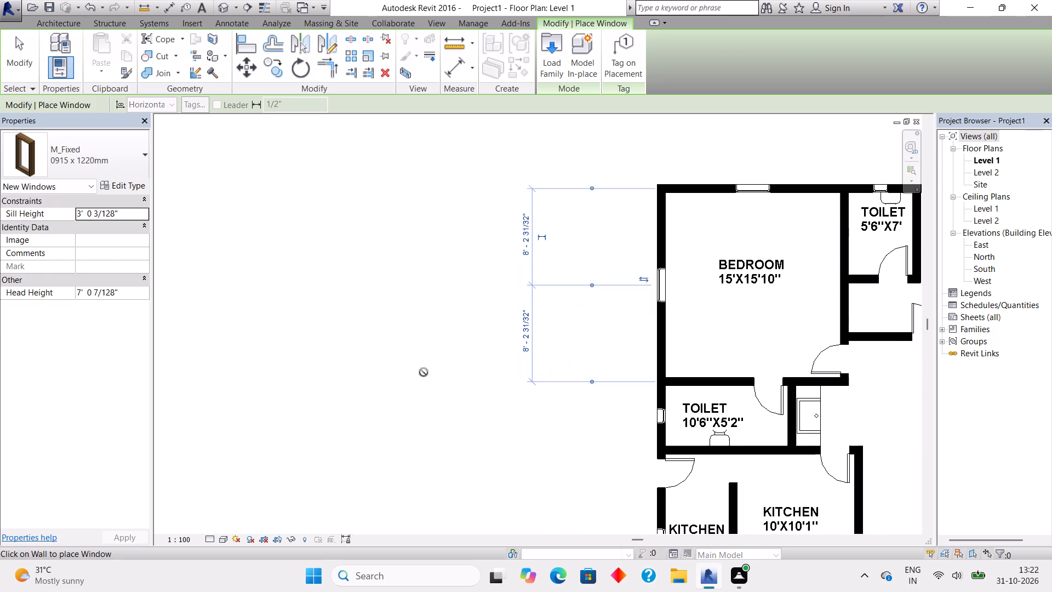
scroll(424, 372, "down", 2)
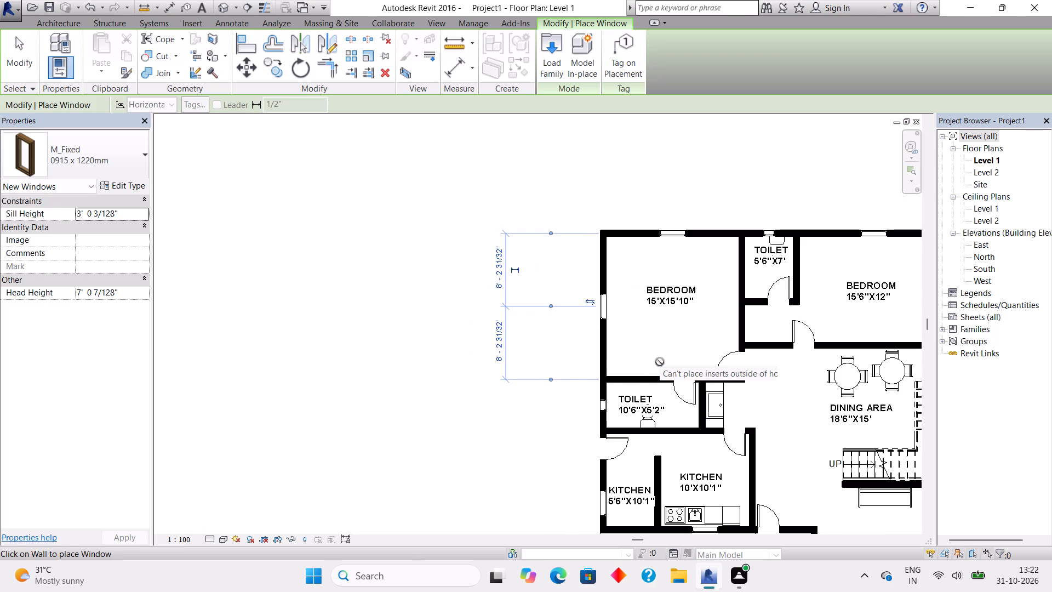
scroll(660, 362, "down", 2)
middle_click_drag(624, 371, 381, 347)
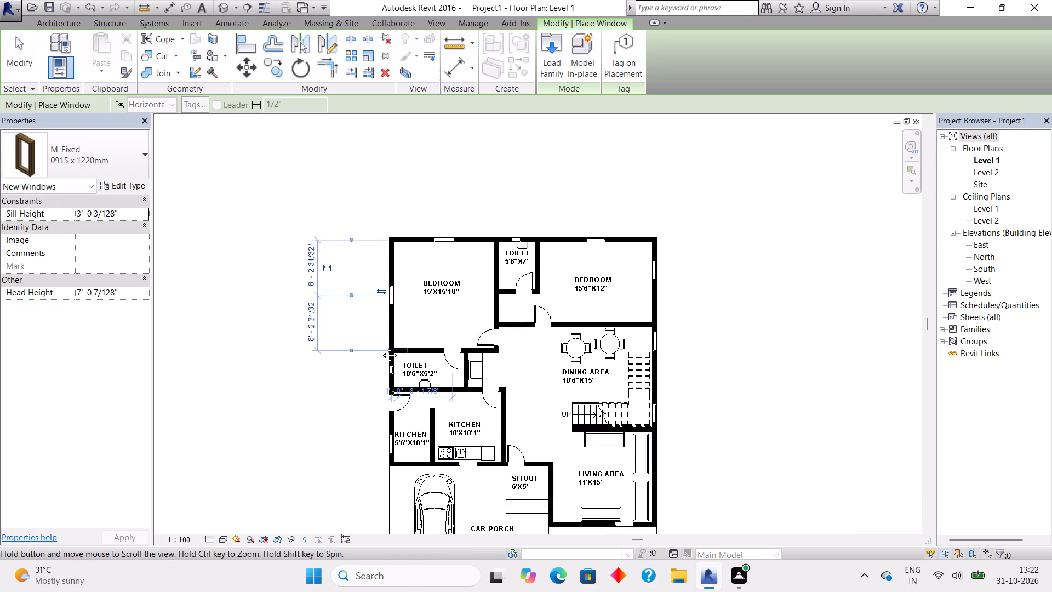
middle_click_drag(381, 347, 379, 347)
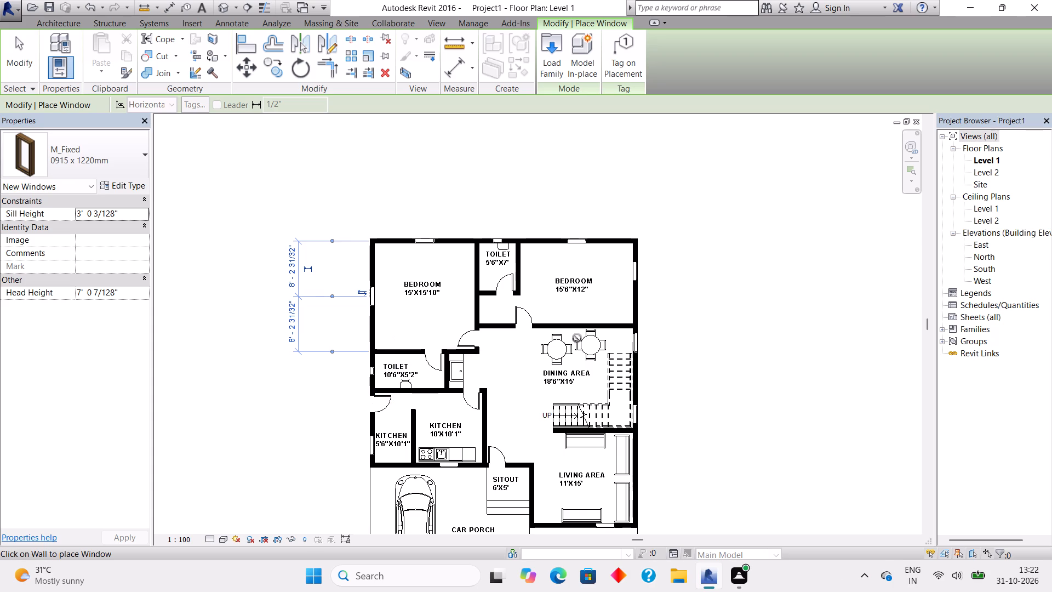
scroll(693, 342, "down", 2)
middle_click_drag(693, 342, 699, 281)
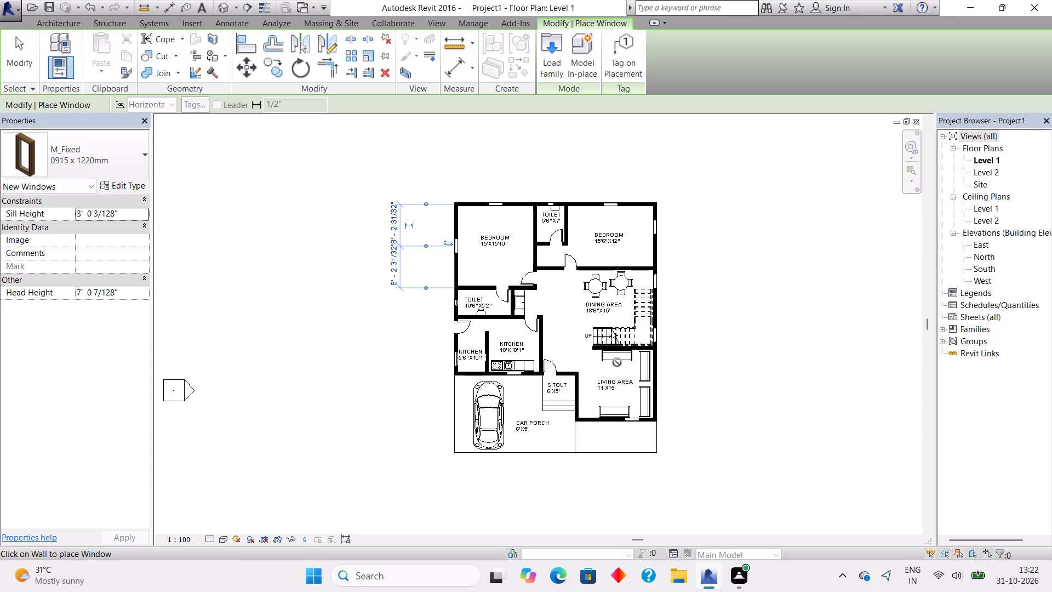
scroll(622, 380, "up", 4)
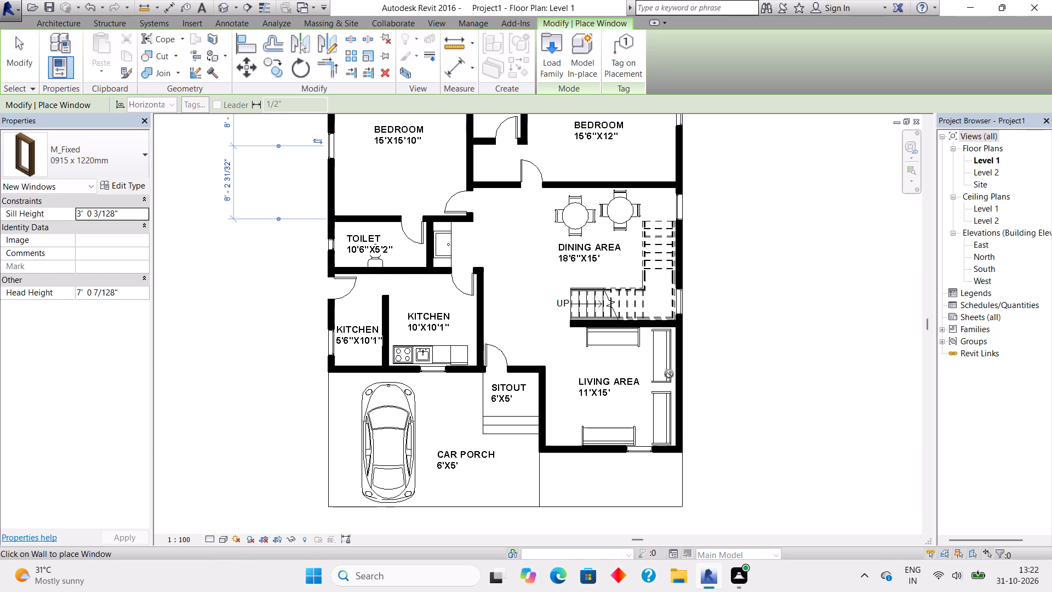
key("Escape")
key("Escape")
key("Escape")
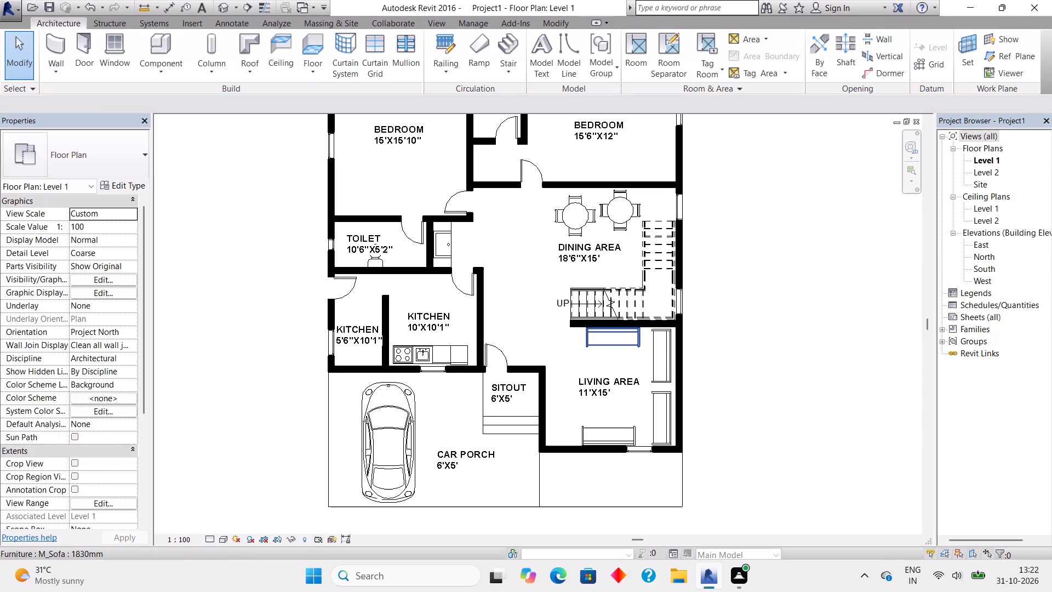
Delete the sofa along the living area's north wall.
left_click(620, 346)
key("Delete")
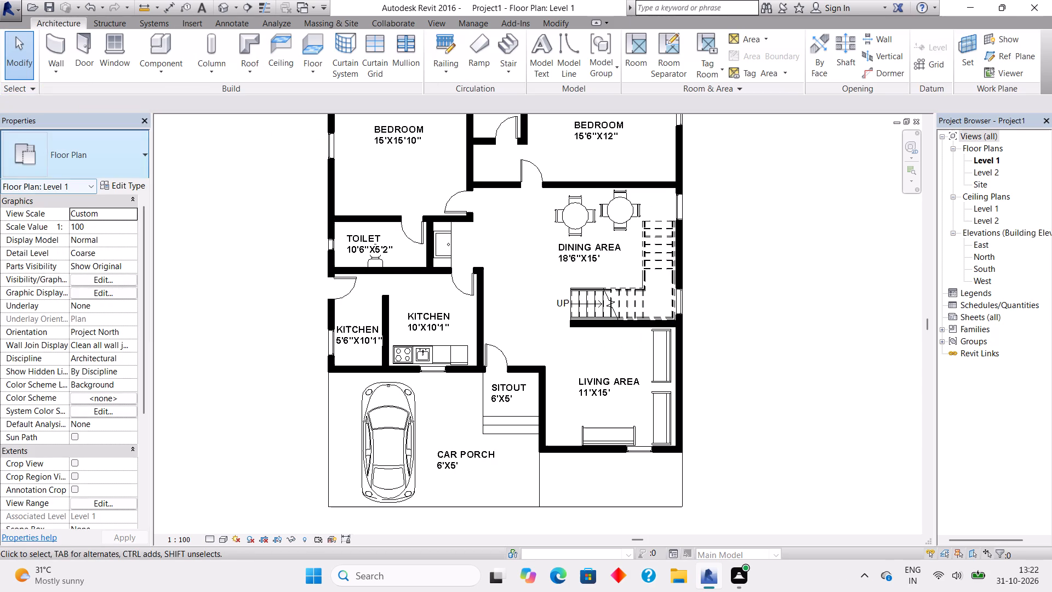
Load the M_TV Stand family from the US Metric library's Furniture folder for component placement.
left_click(165, 43)
left_click(552, 53)
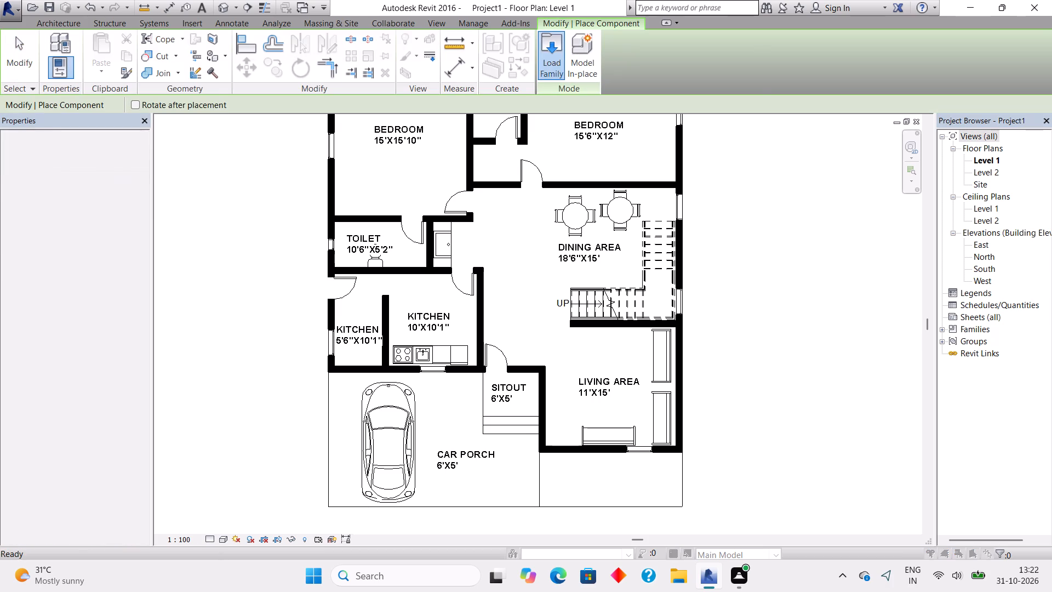
double_click(306, 217)
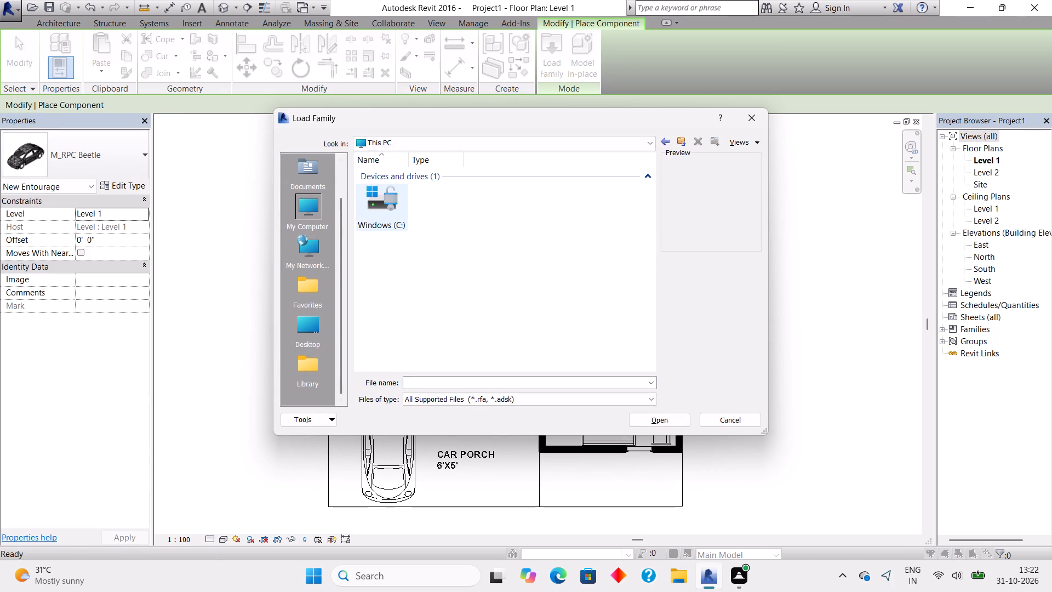
double_click(393, 212)
double_click(440, 200)
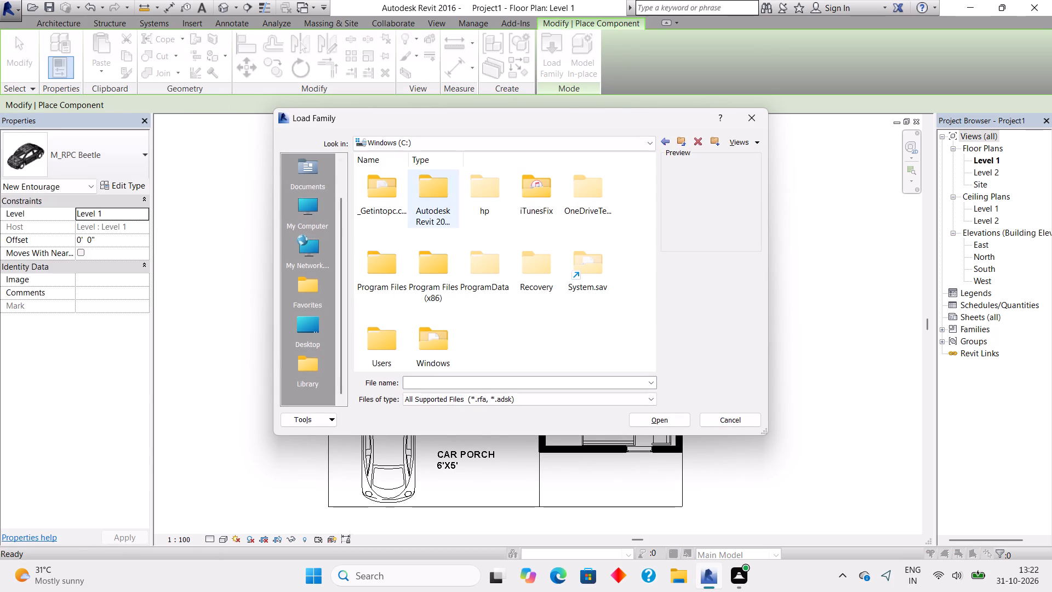
double_click(441, 196)
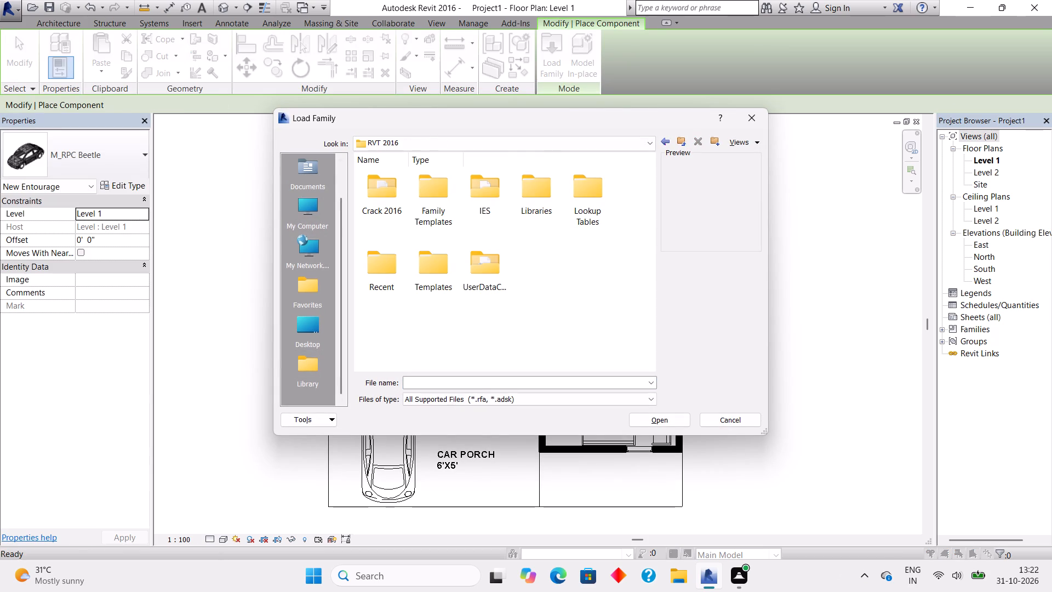
double_click(533, 196)
double_click(428, 204)
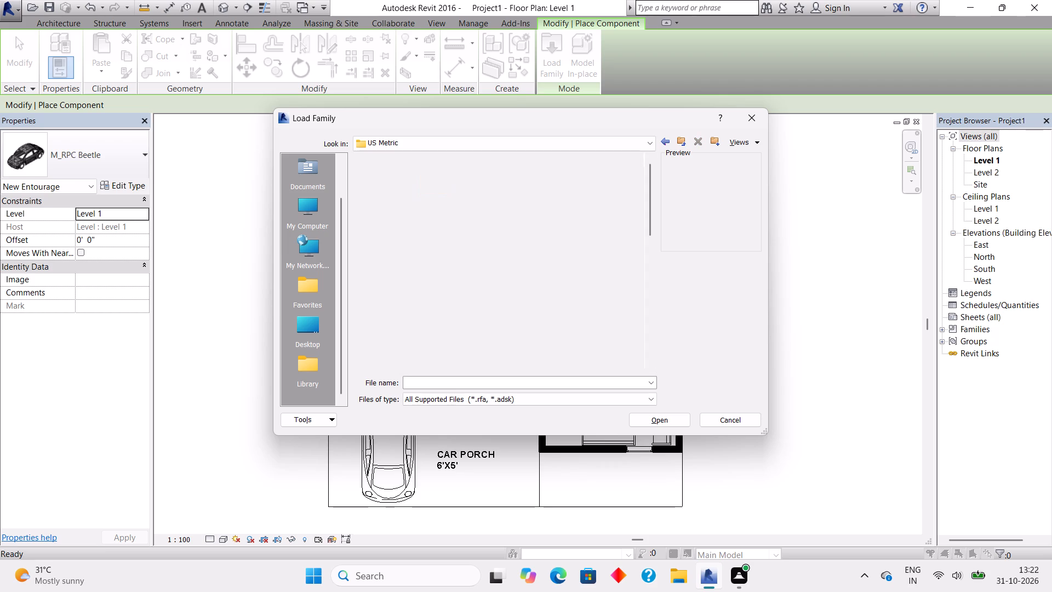
scroll(544, 252, "down", 1)
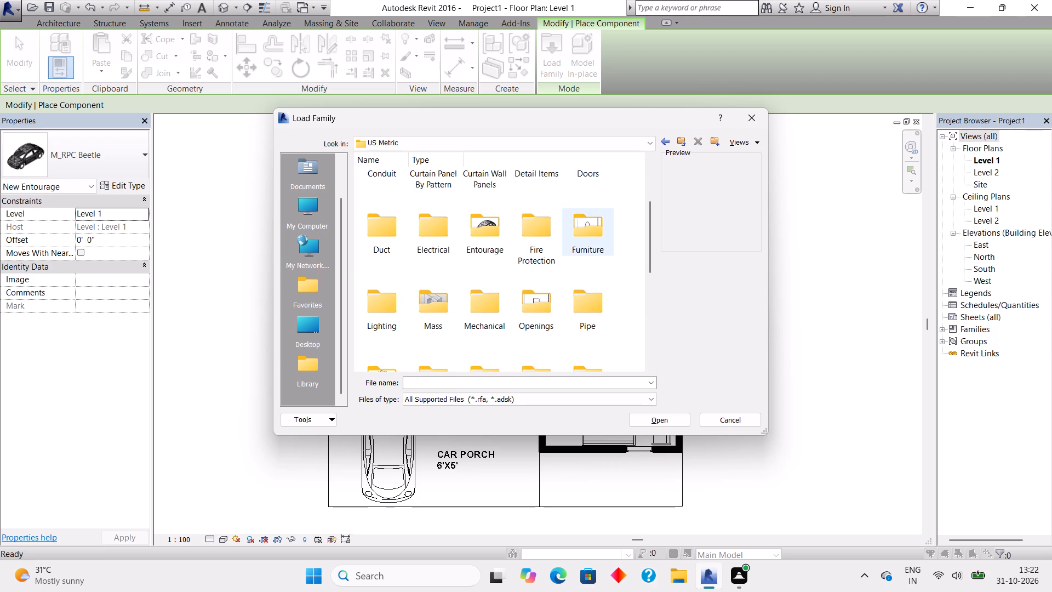
double_click(577, 233)
double_click(441, 264)
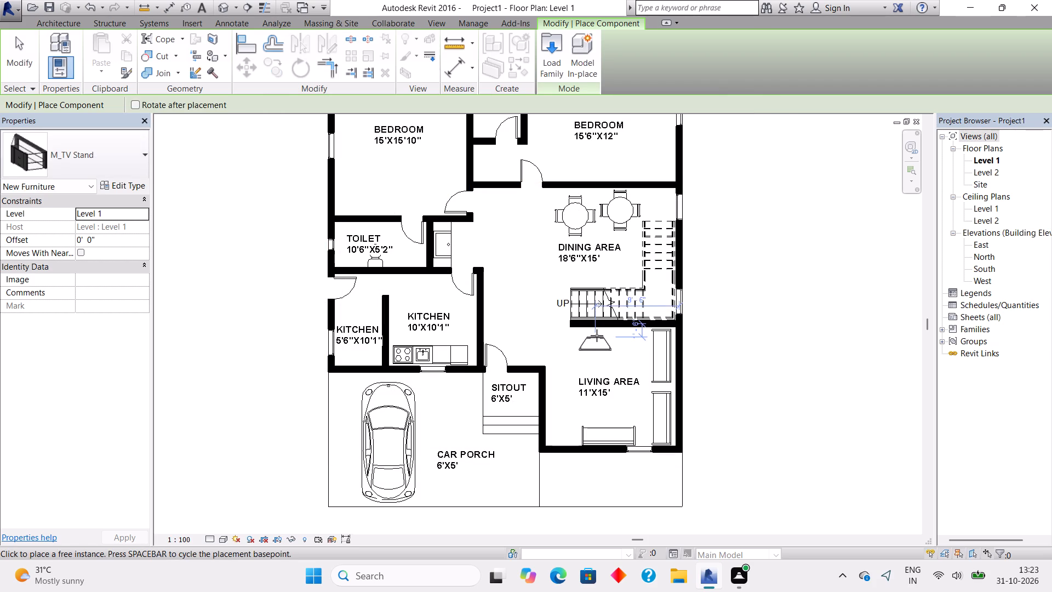
Place the TV stand in the living area, just south of the wall beside the stair and about 7" from its centreline.
scroll(608, 335, "up", 5)
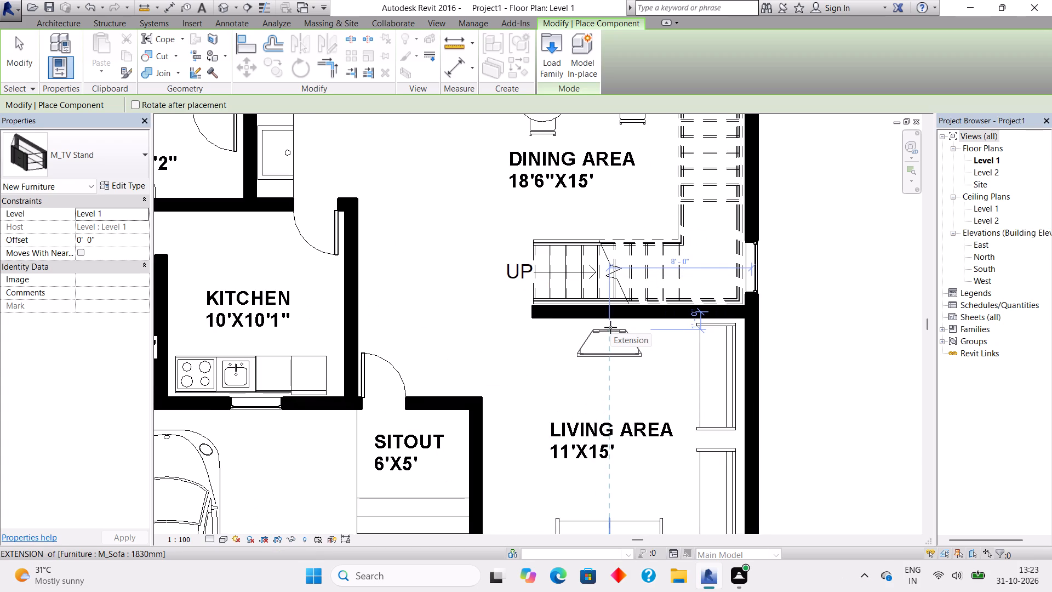
scroll(609, 330, "up", 7)
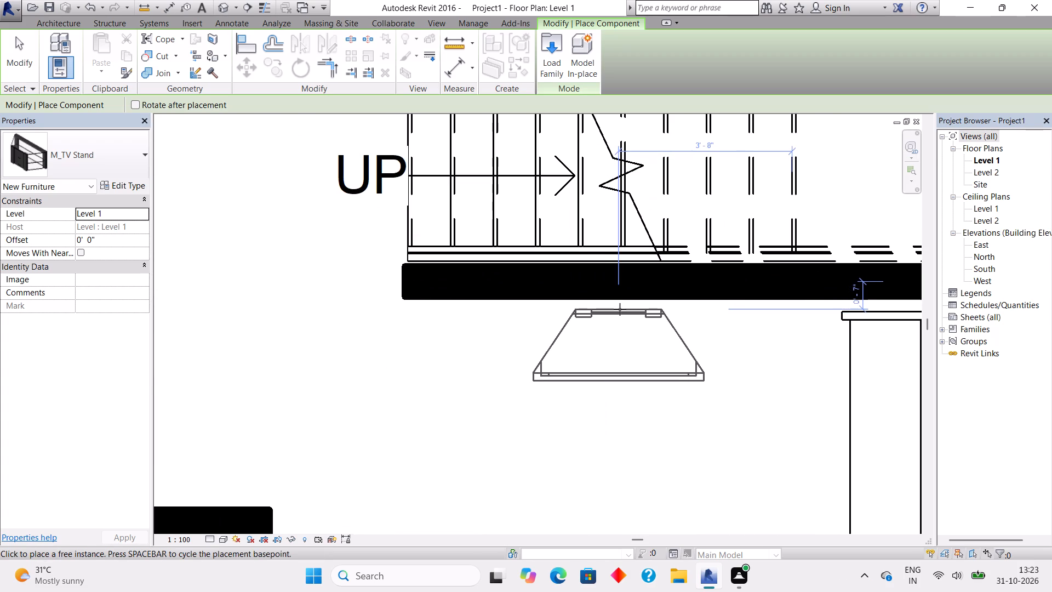
left_click(620, 309)
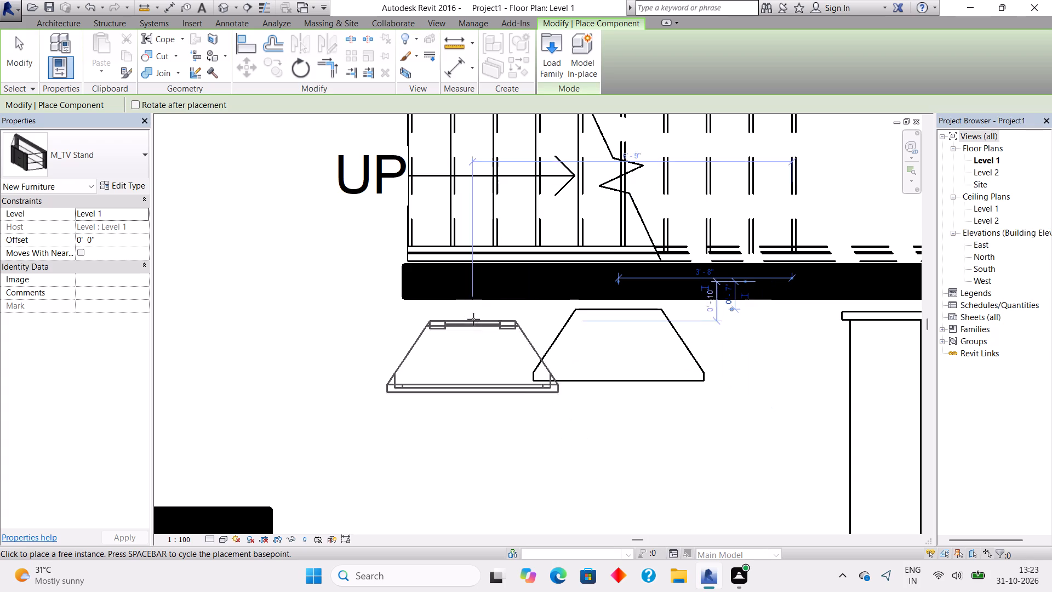
key("Escape")
Load the M_TV - Flat Screen family from the US Metric library's Furniture folder.
left_click(550, 59)
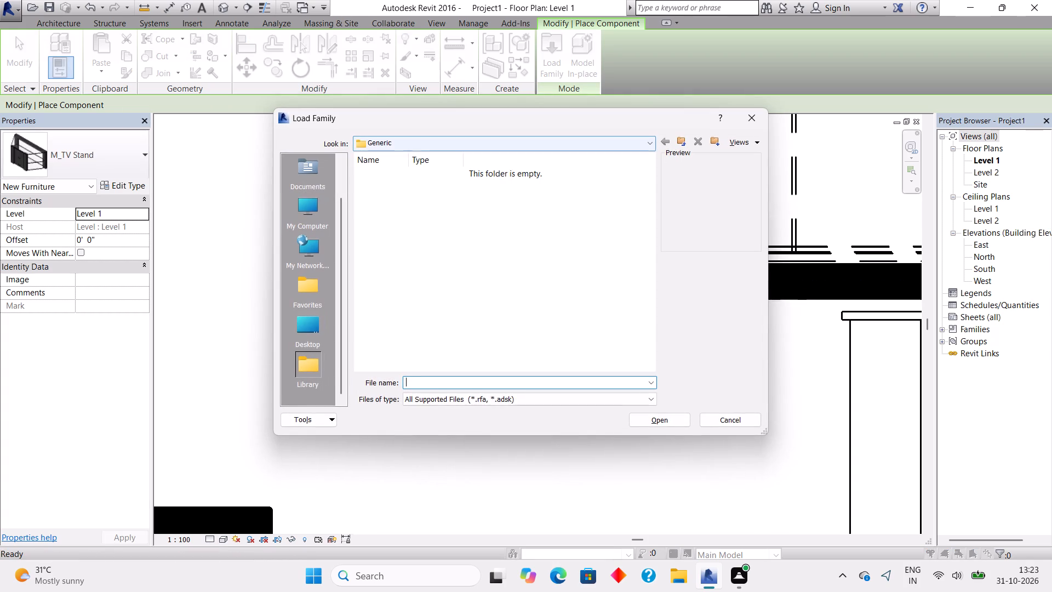
double_click(299, 217)
double_click(386, 214)
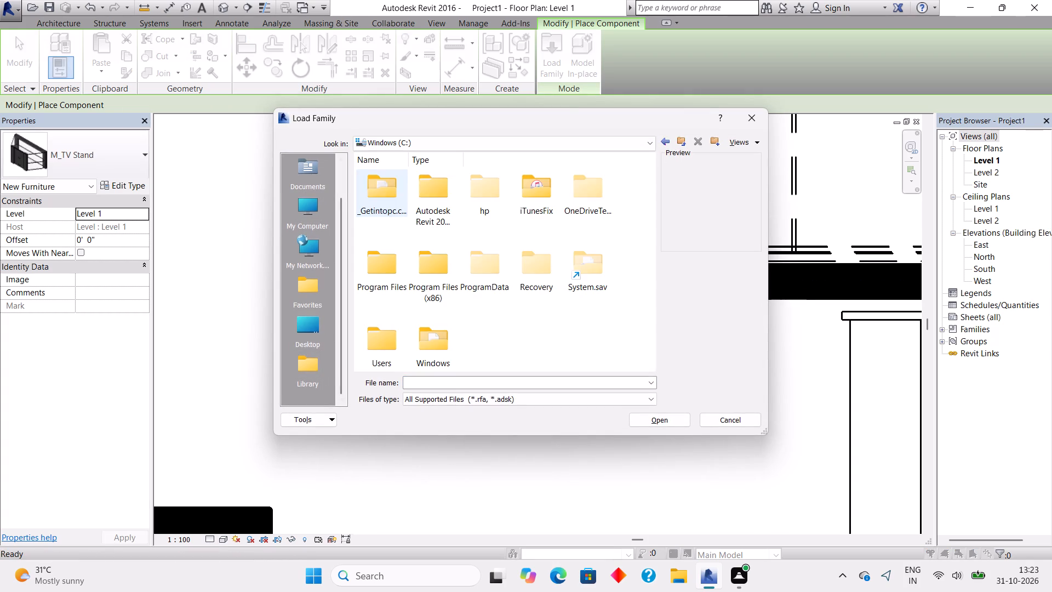
double_click(432, 203)
double_click(446, 197)
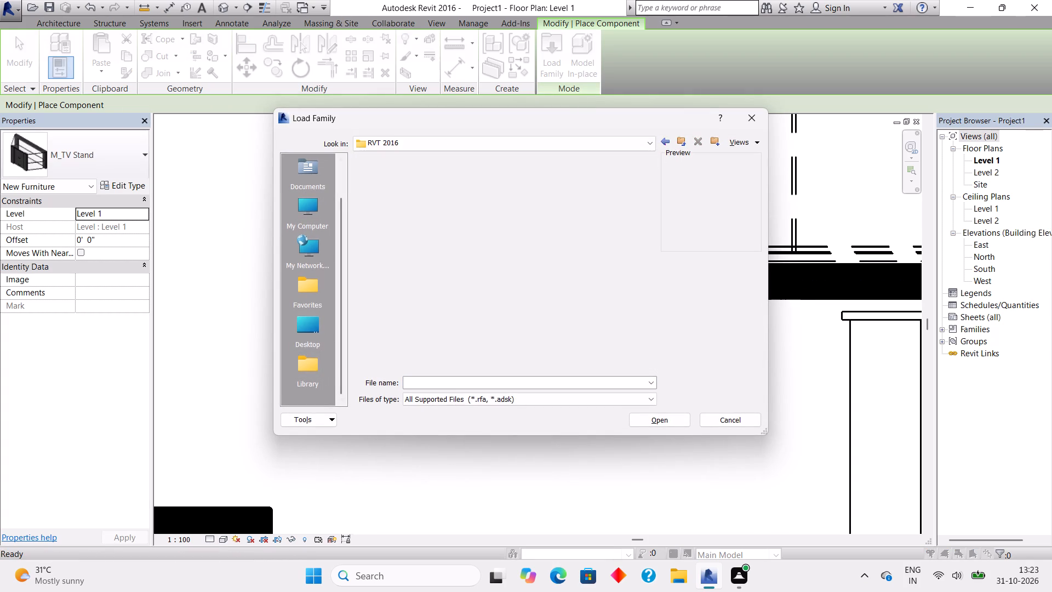
double_click(533, 197)
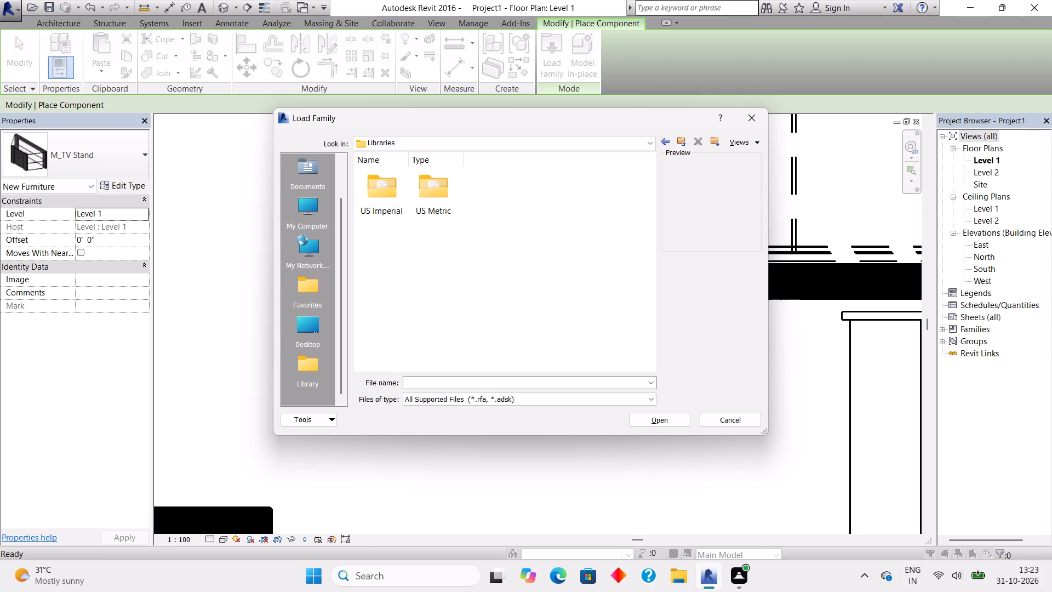
double_click(448, 196)
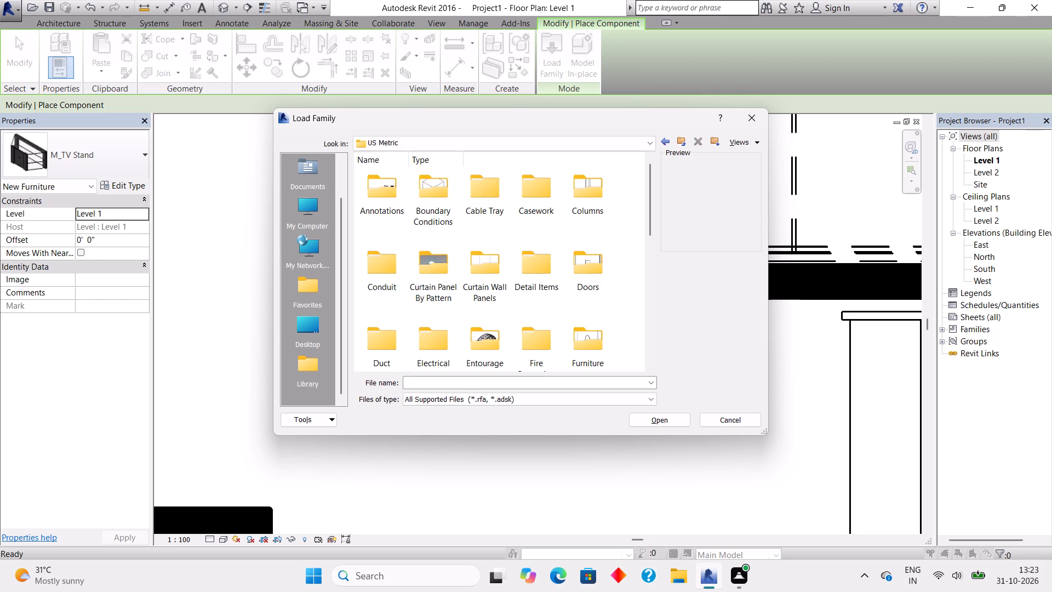
double_click(581, 343)
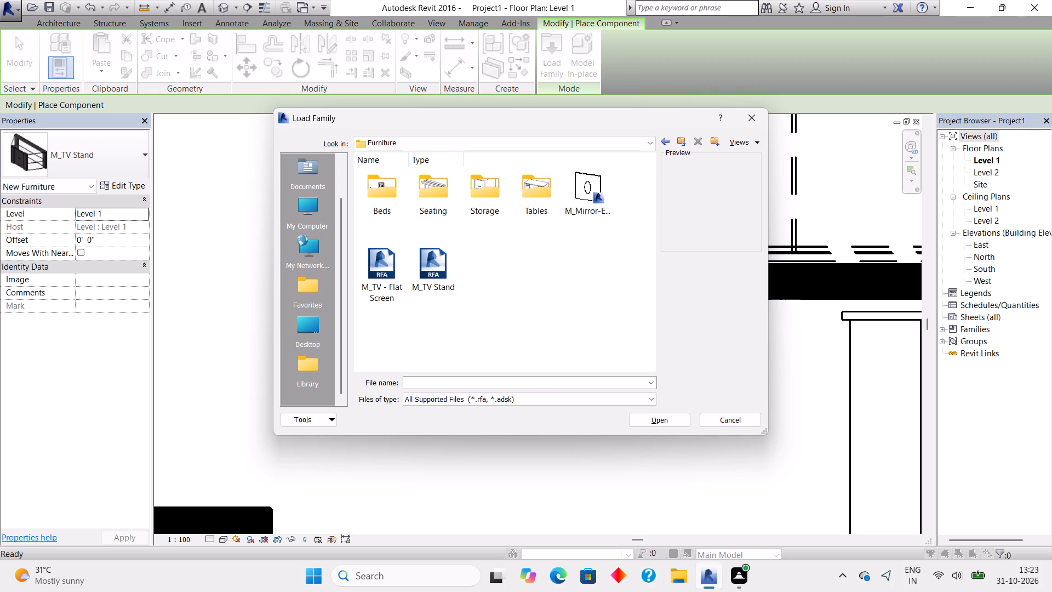
double_click(381, 258)
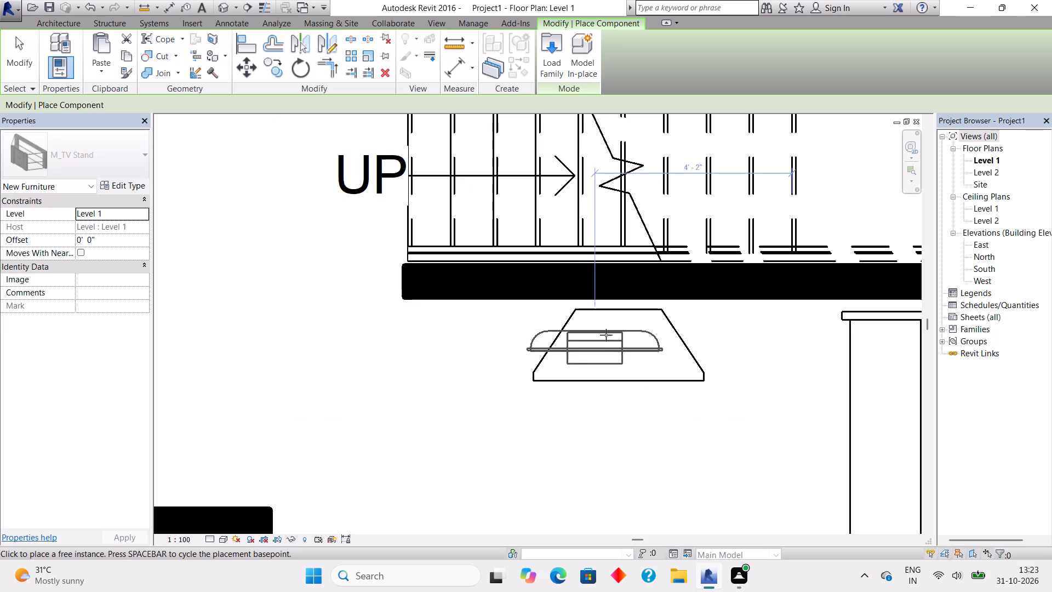
Place the M_TV - Flat Screen 0810mm on the living area's TV stand and end component placement.
left_click(613, 339)
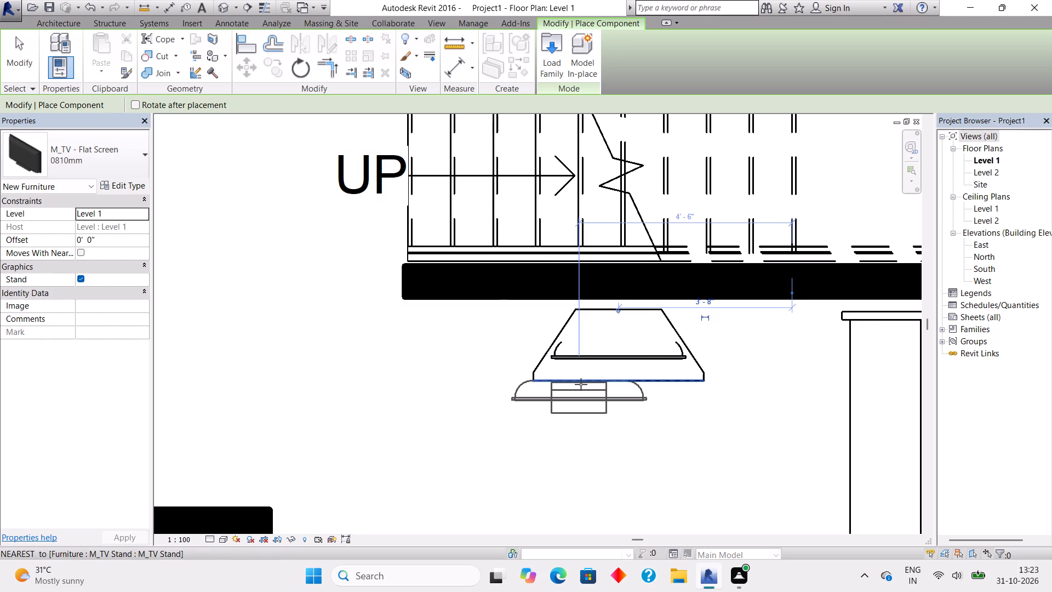
key("Escape")
key("Escape")
scroll(581, 379, "down", 6)
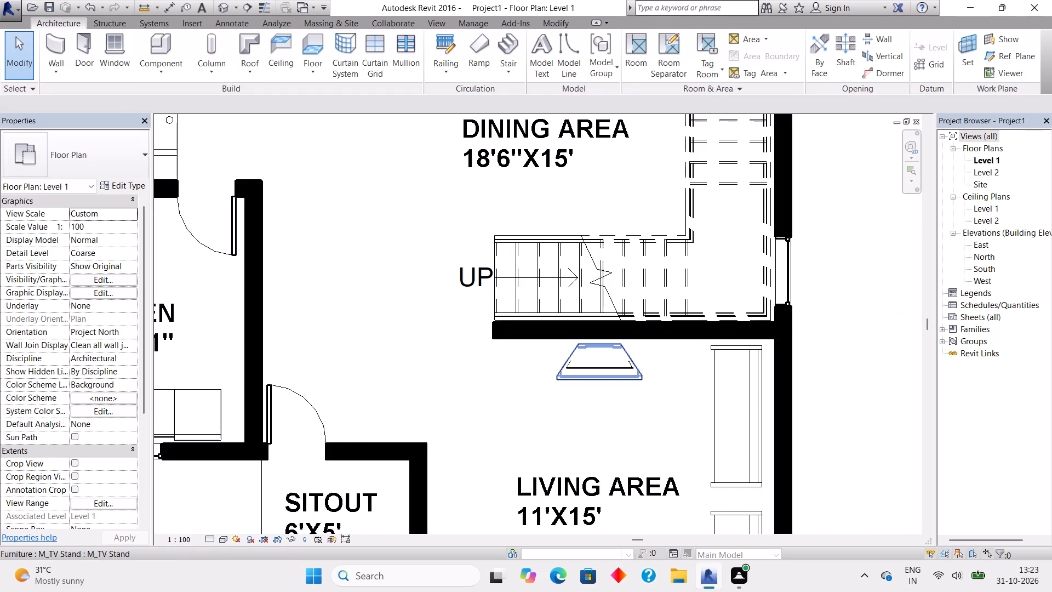
key("Escape")
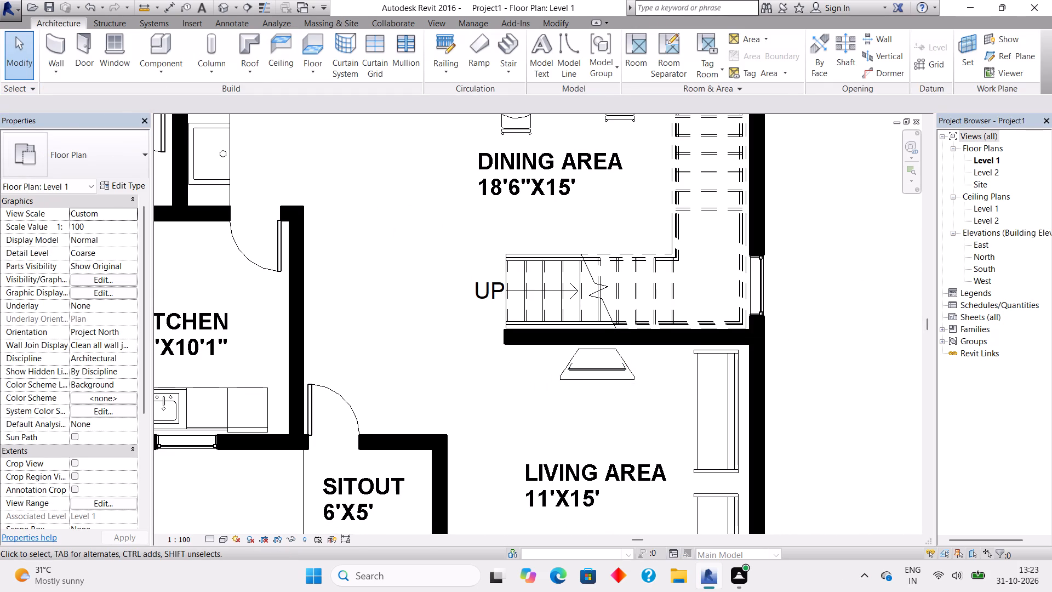
Nudge the LIVING AREA 11'X15' text note slightly west, away from the sofas on the east wall.
scroll(532, 380, "down", 6)
left_click(544, 418)
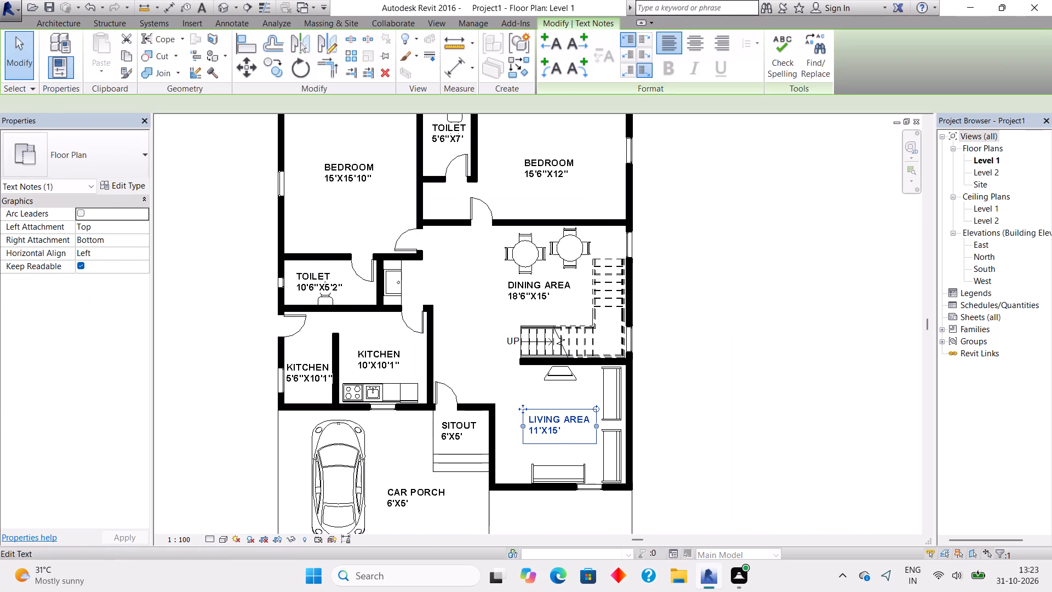
key("Left")
key("Escape")
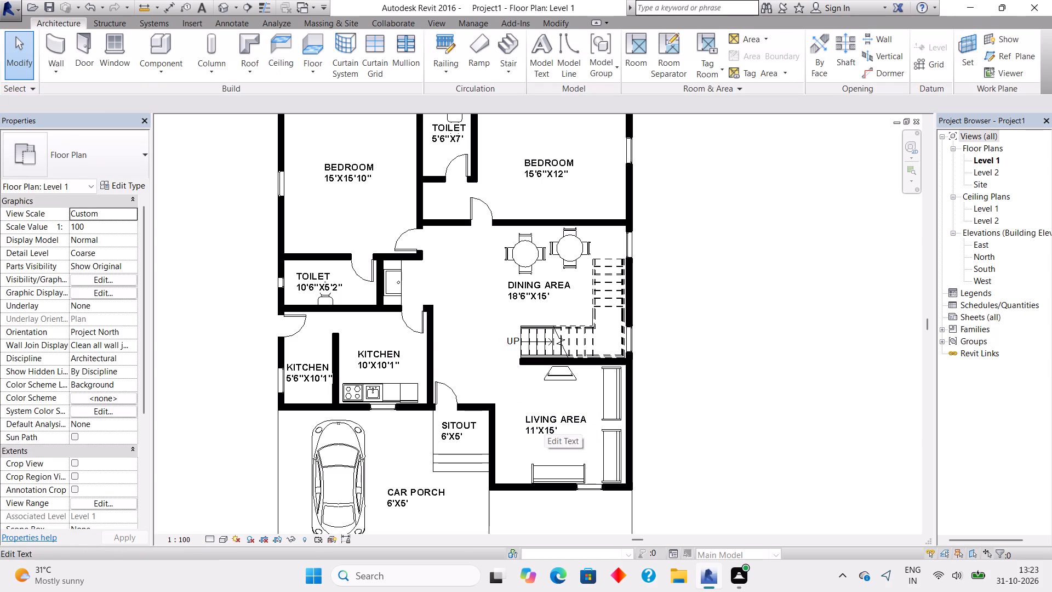
scroll(556, 418, "down", 3)
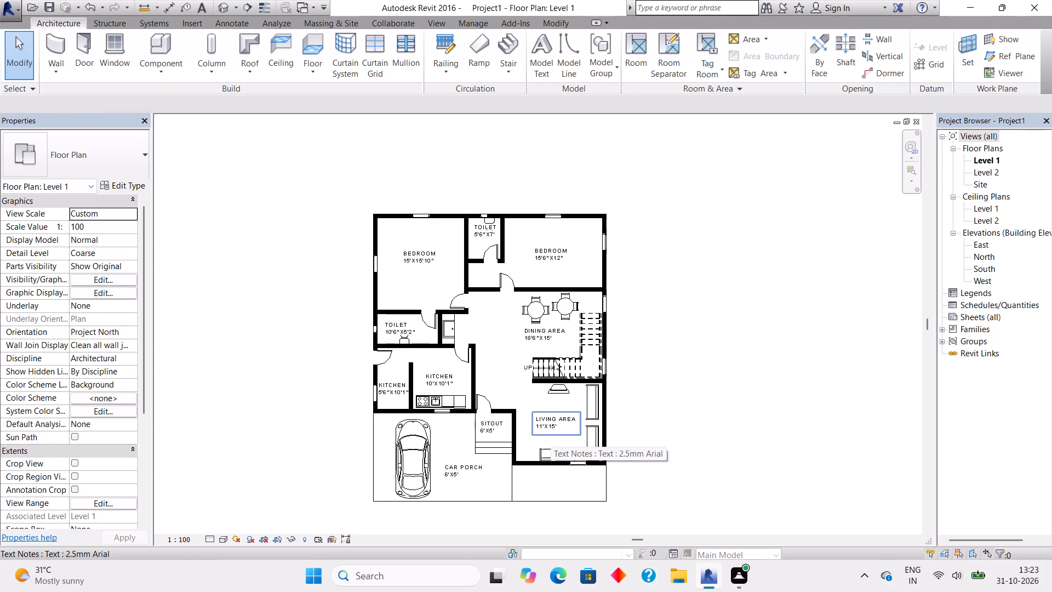
key("Escape")
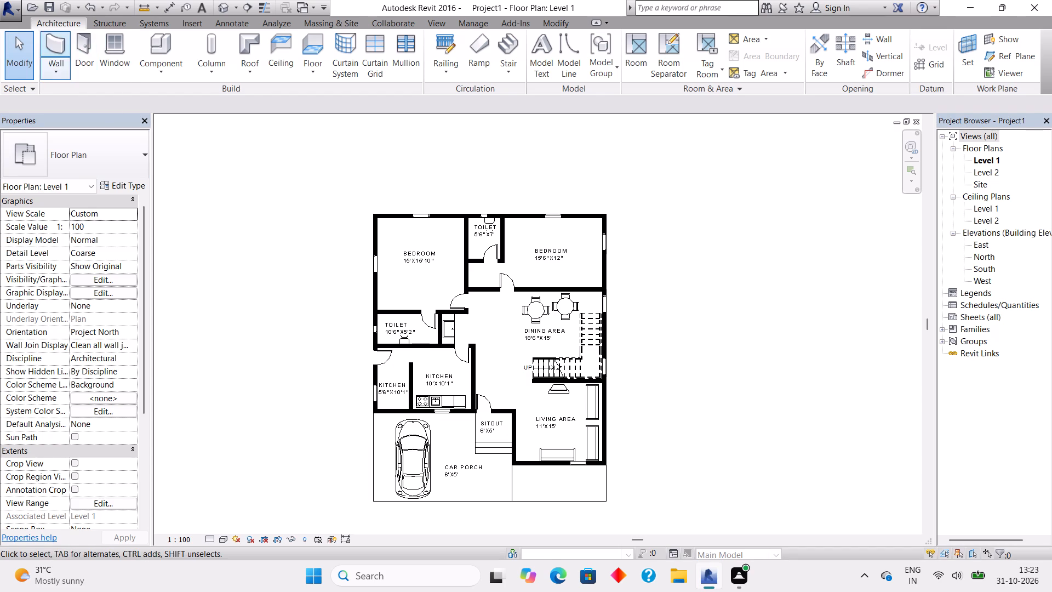
Place an M_Fixed 0406 x 1830mm window in the sitout's north wall, between the entrance door and the east corner.
left_click(122, 42)
left_click(110, 161)
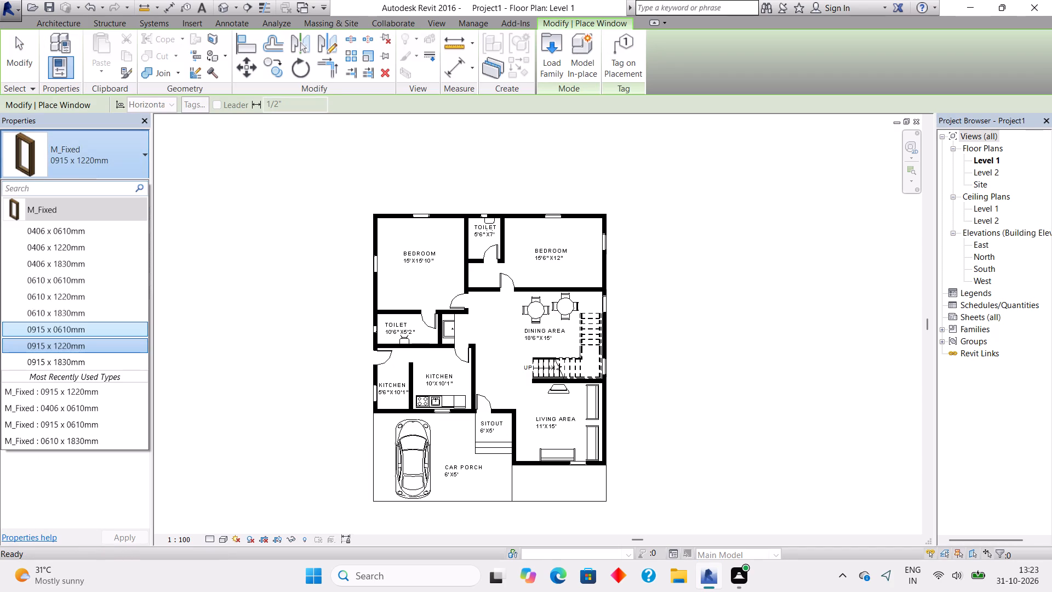
left_click(101, 270)
scroll(460, 412, "up", 9)
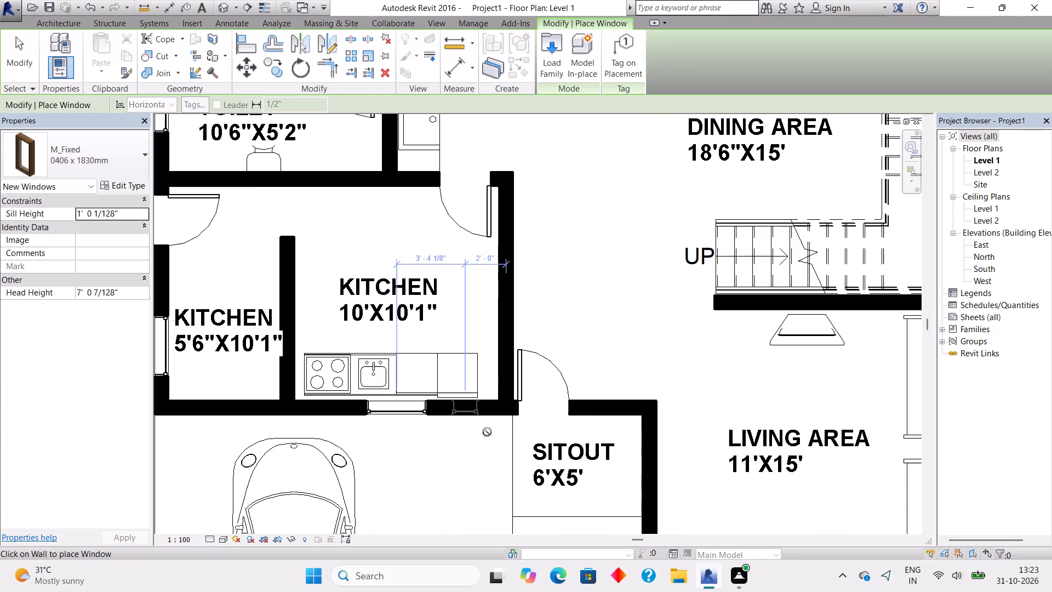
left_click(614, 397)
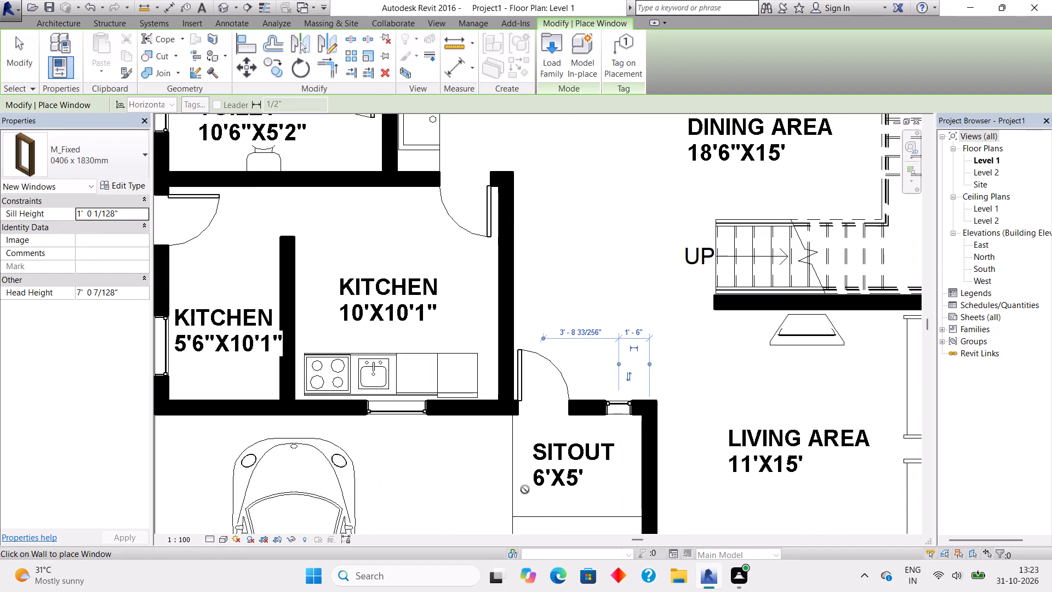
scroll(525, 489, "down", 3)
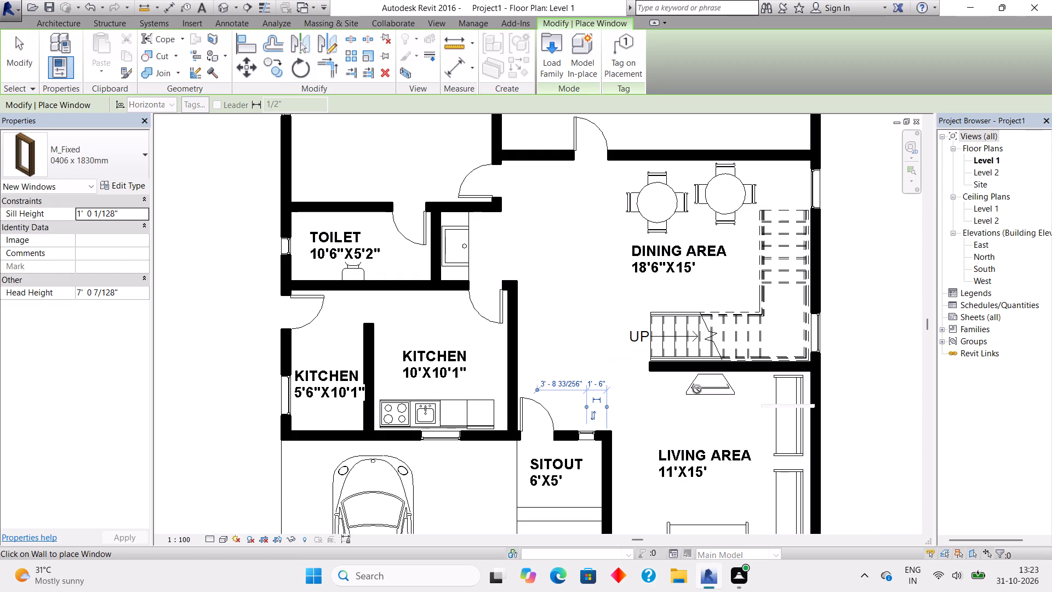
key("Escape")
key("Escape")
key("Escape")
scroll(697, 388, "down", 7)
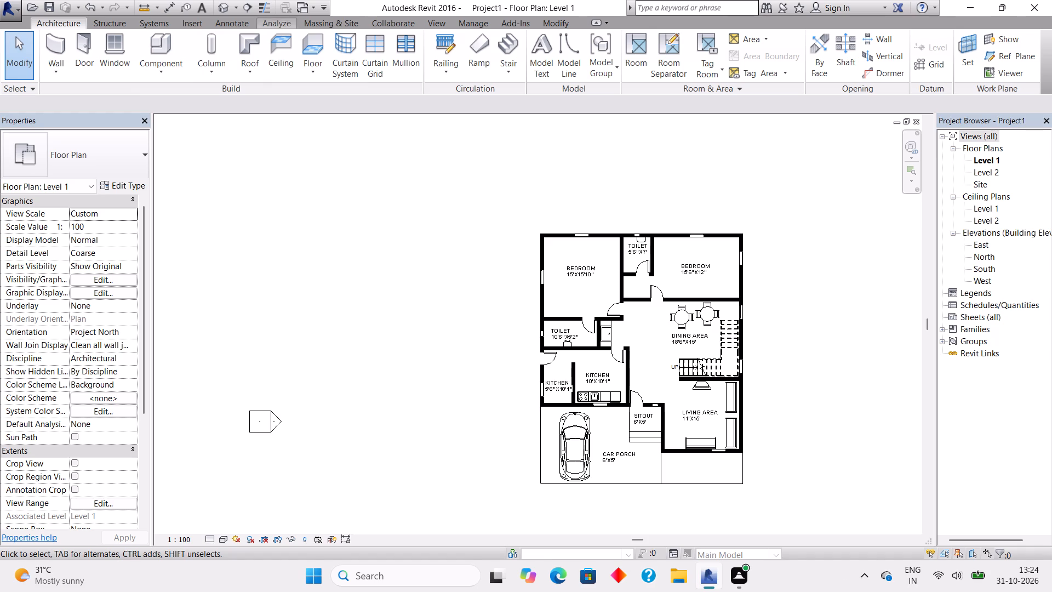
Open the default 3D view and display it with Fine detail level and the Realistic visual style.
left_click(226, 7)
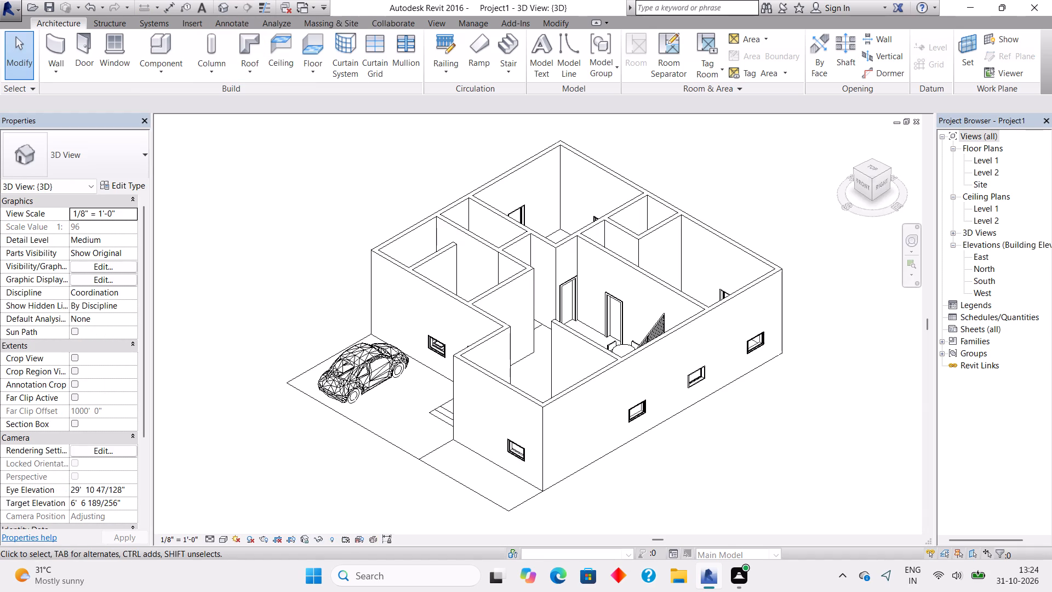
left_click(204, 534)
left_click(211, 528)
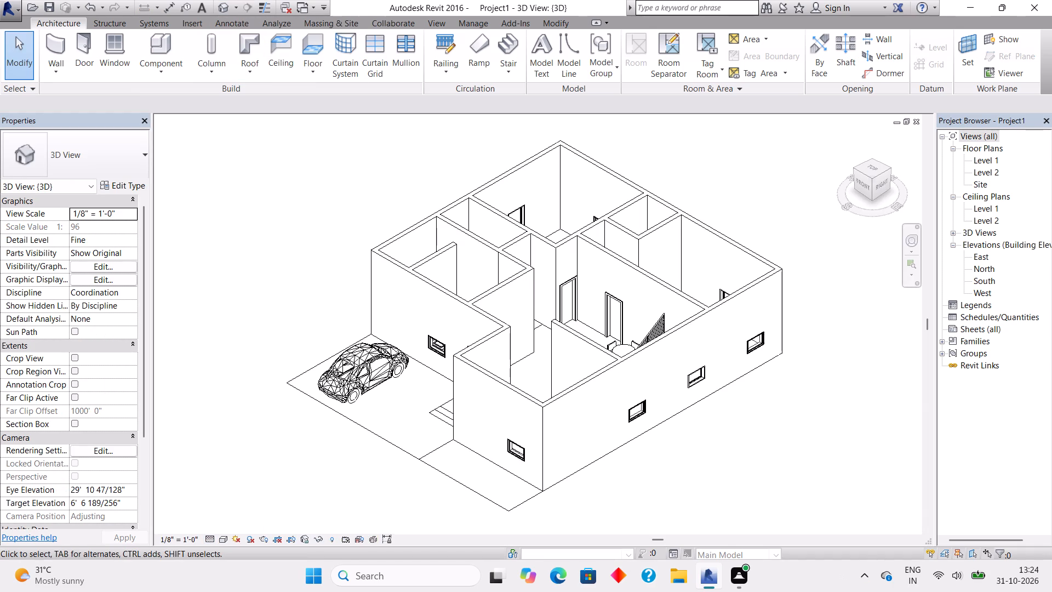
left_click(222, 539)
left_click(222, 539)
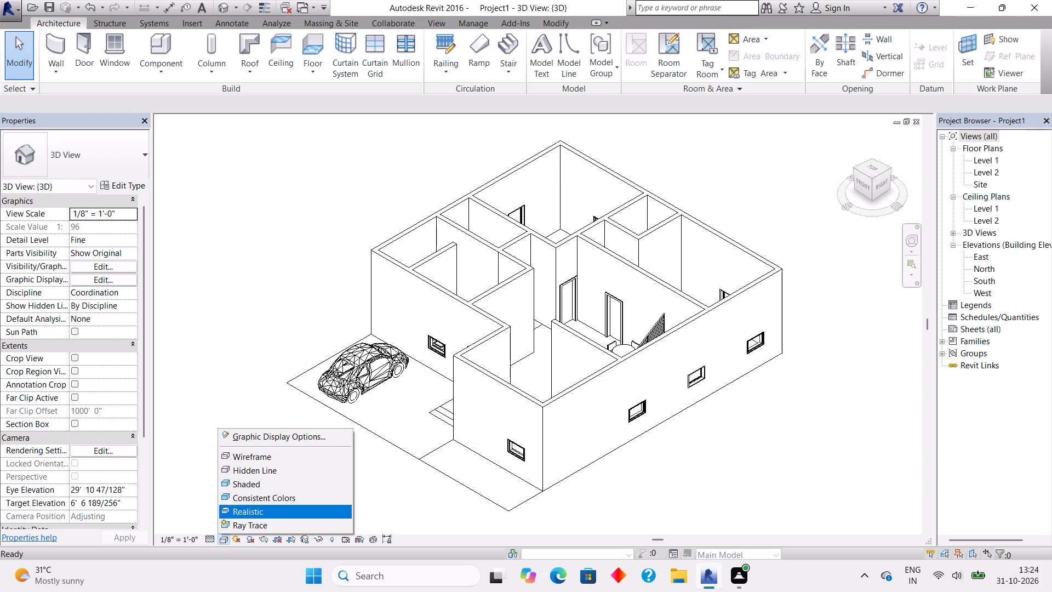
left_click(245, 511)
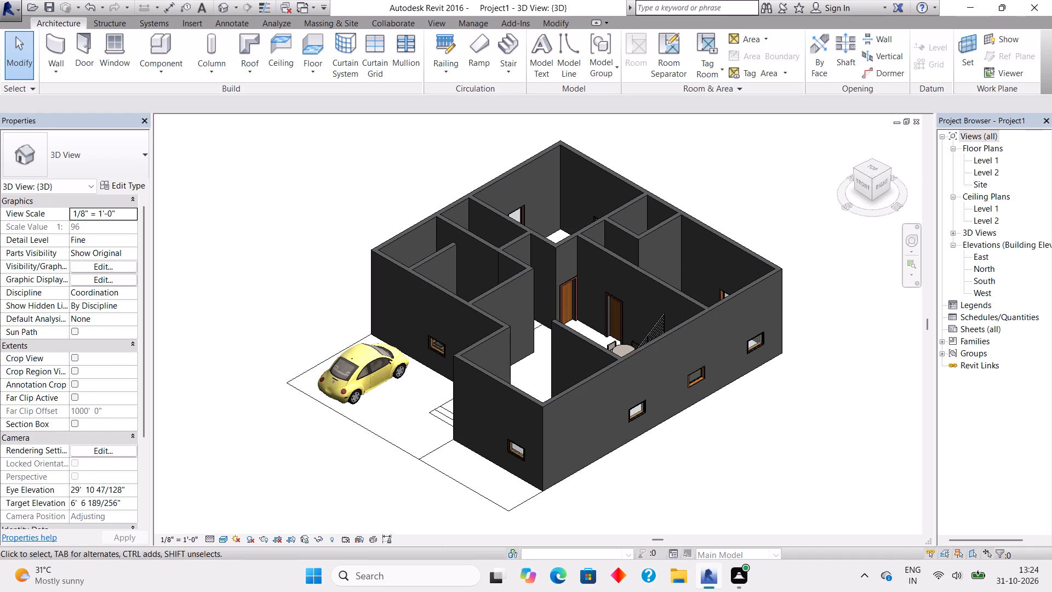
Examine the realistic 3D house model from all sides and above, checking the walls, openings, stair, furniture, fixtures and porch car.
middle_click_drag(361, 459, 514, 497, "shift")
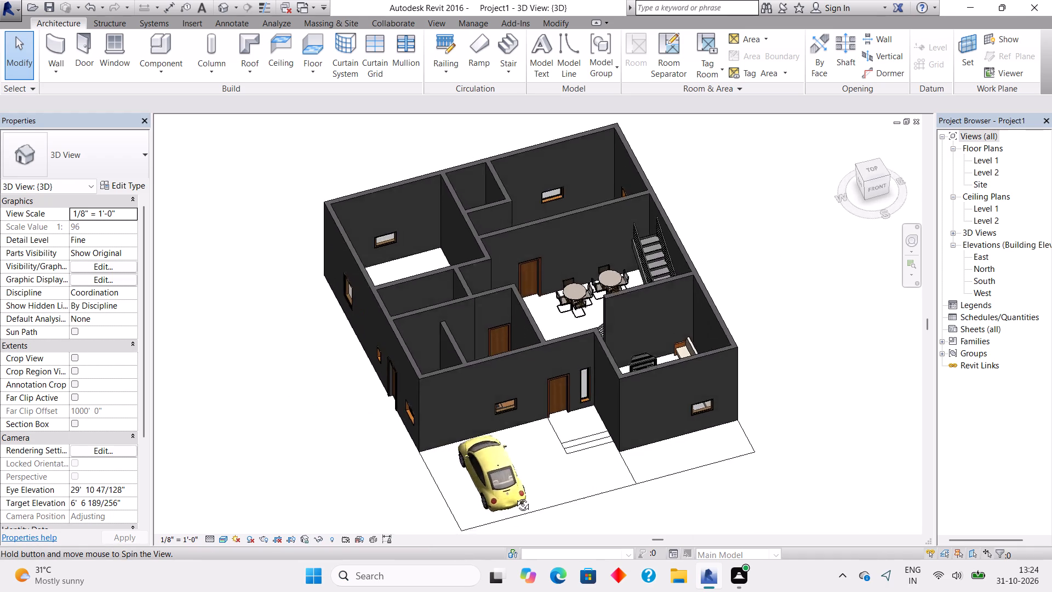
middle_click_drag(514, 497, 468, 293, "shift")
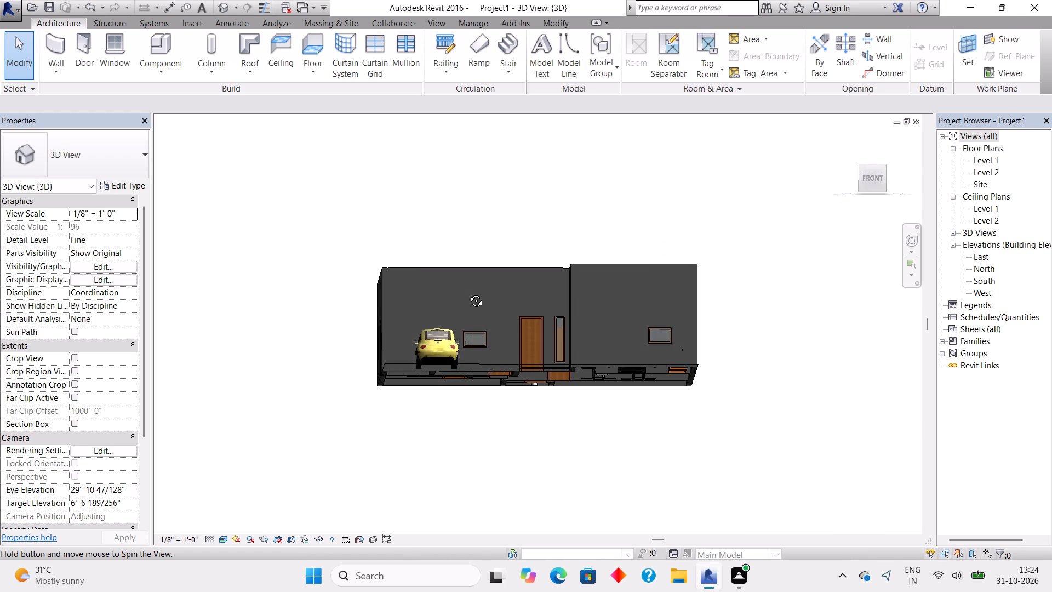
middle_click_drag(468, 293, 487, 443, "shift")
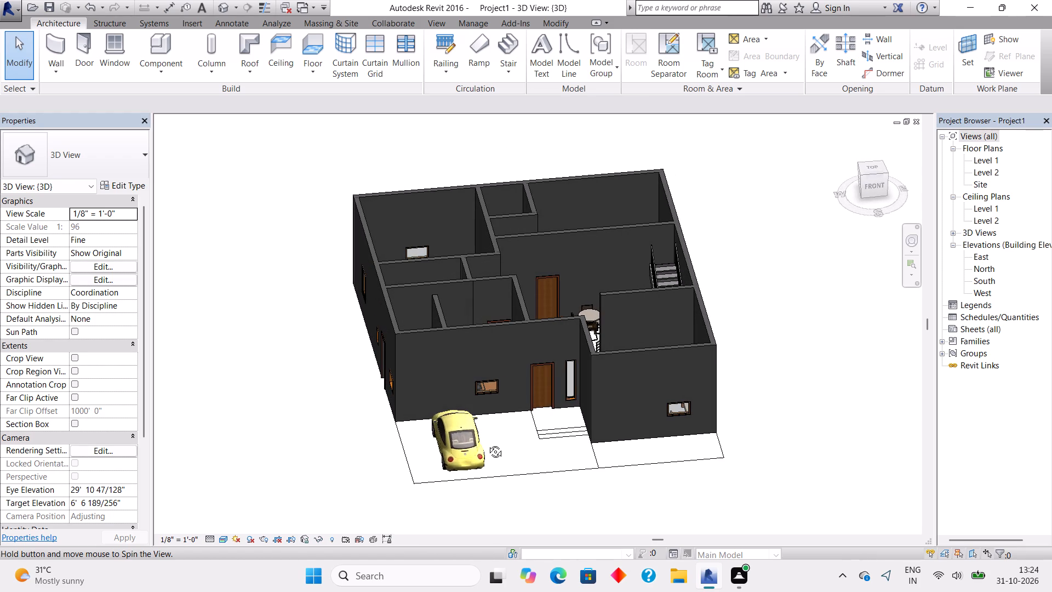
middle_click_drag(487, 443, 490, 478, "shift")
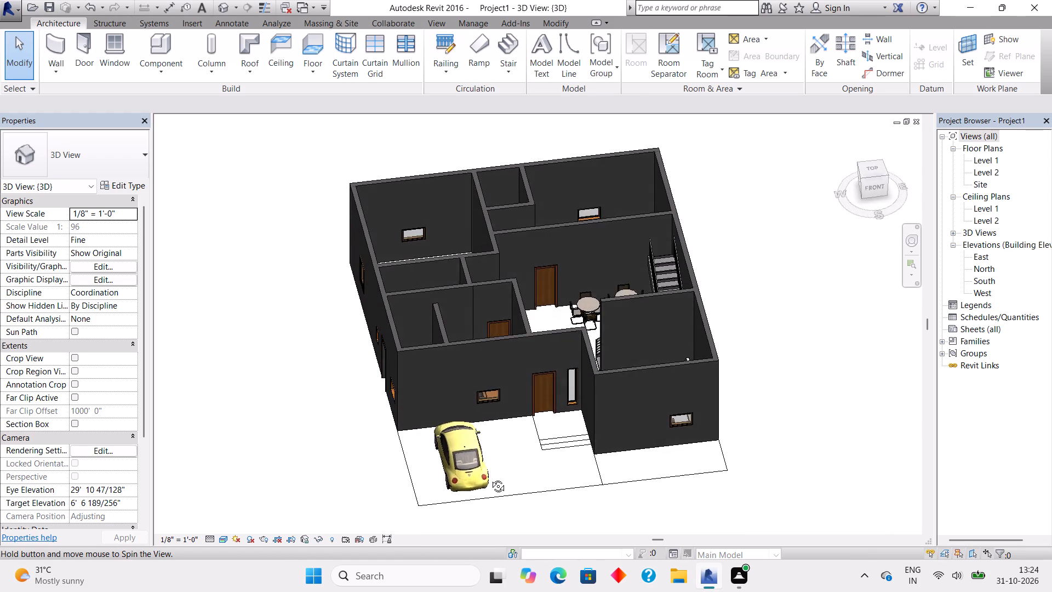
middle_click_drag(490, 478, 633, 458, "shift")
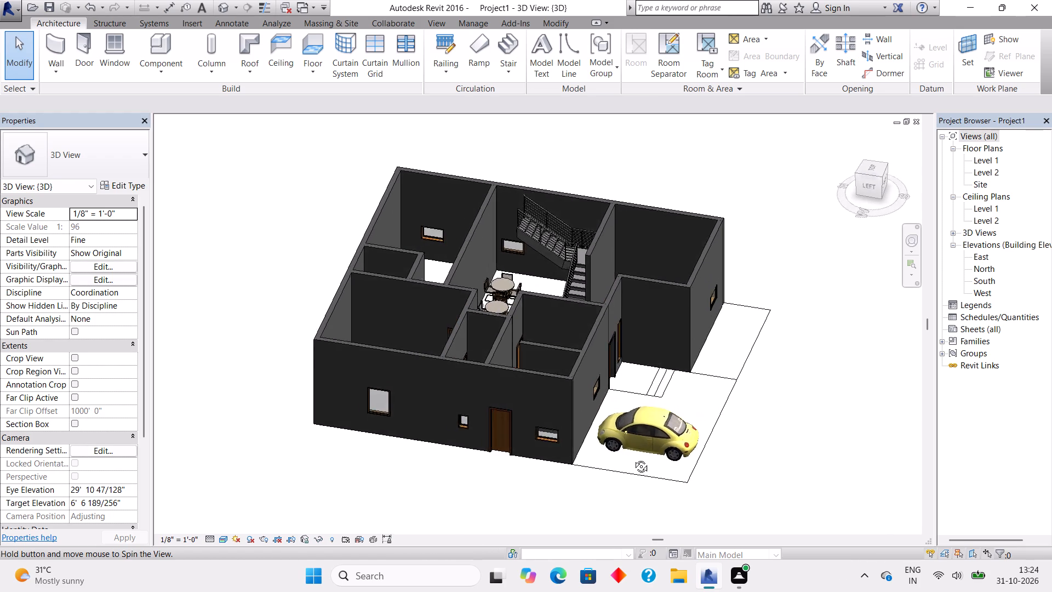
middle_click_drag(633, 458, 730, 539, "shift")
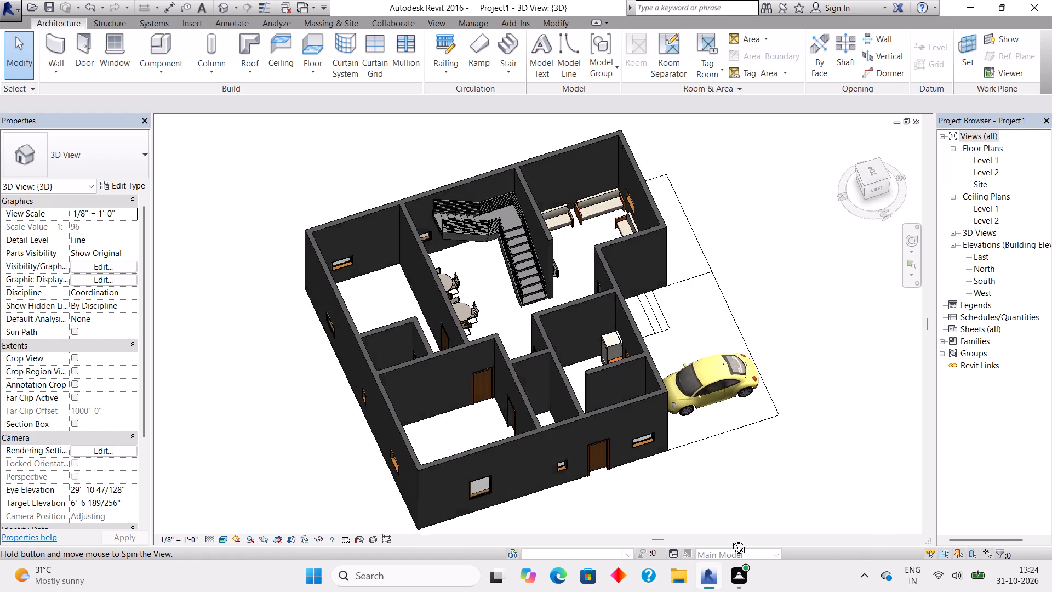
middle_click_drag(730, 539, 435, 548, "shift")
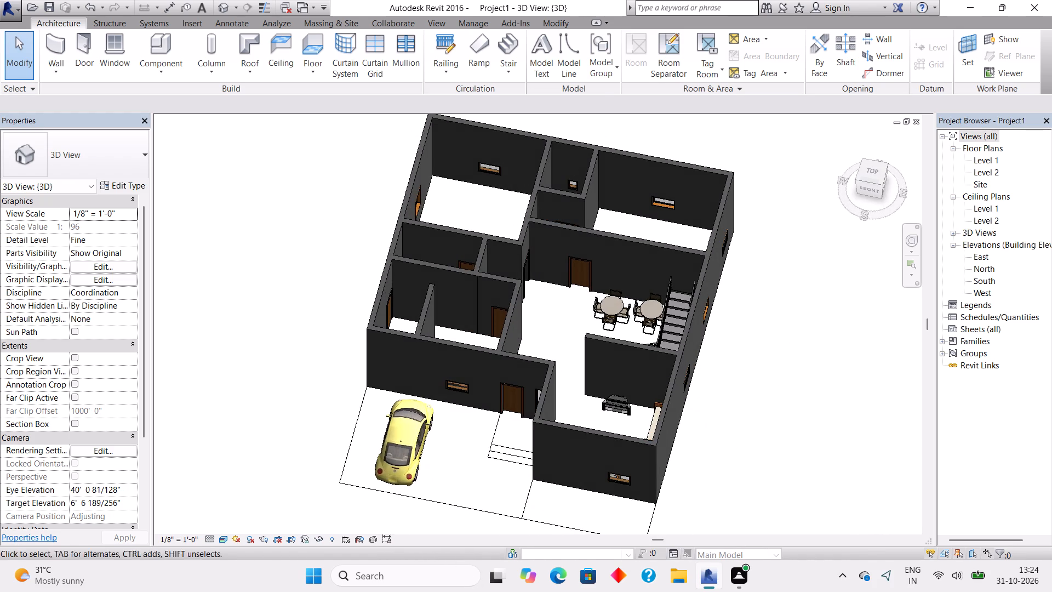
middle_click_drag(465, 430, 359, 498, "shift")
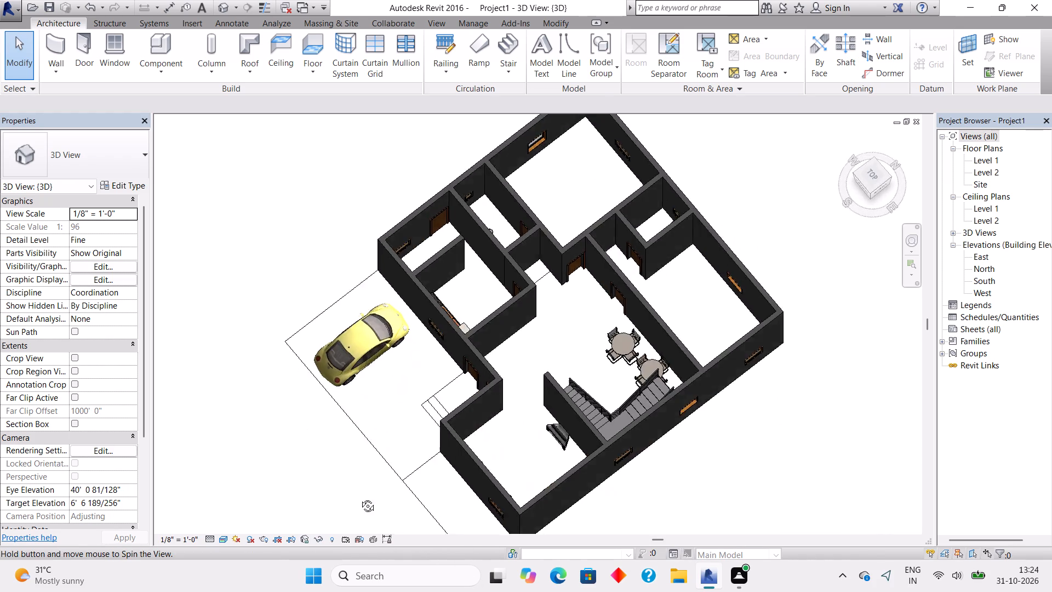
middle_click_drag(359, 498, 383, 477, "shift")
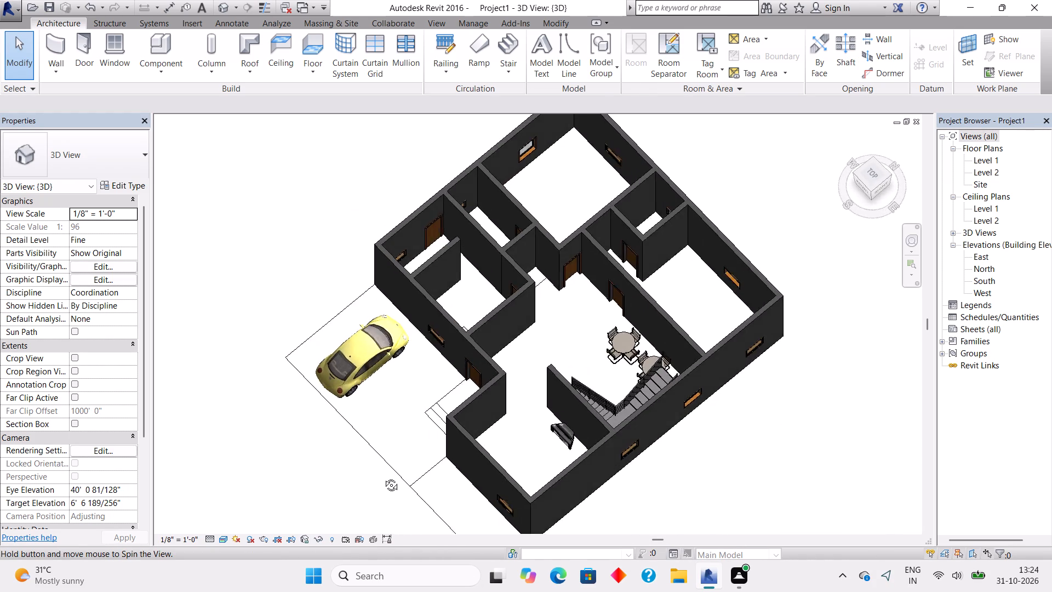
middle_click_drag(383, 477, 454, 384, "shift")
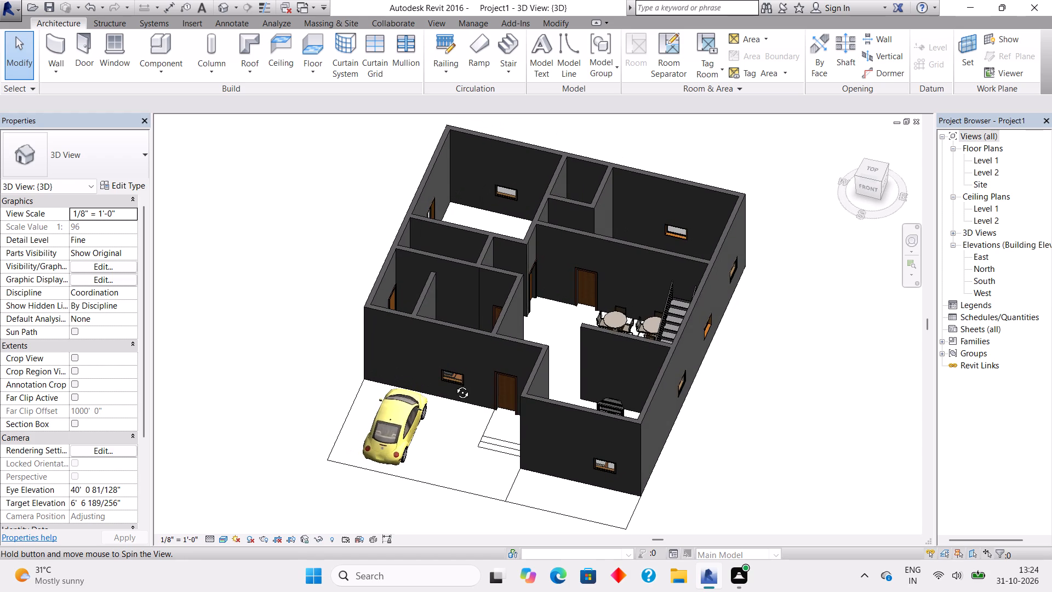
middle_click_drag(454, 384, 569, 435, "shift")
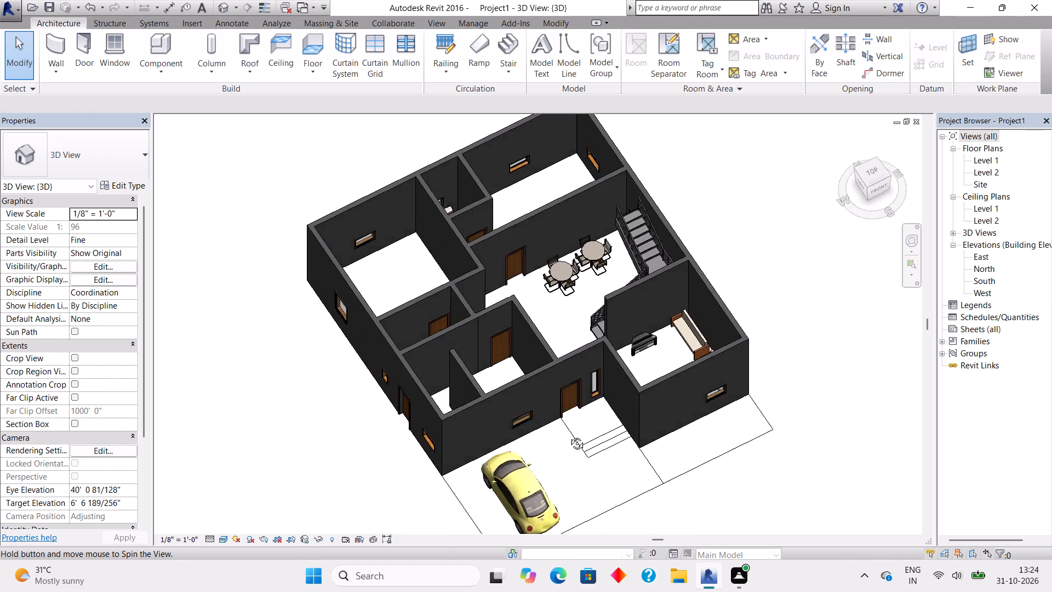
middle_click_drag(569, 435, 733, 394, "shift")
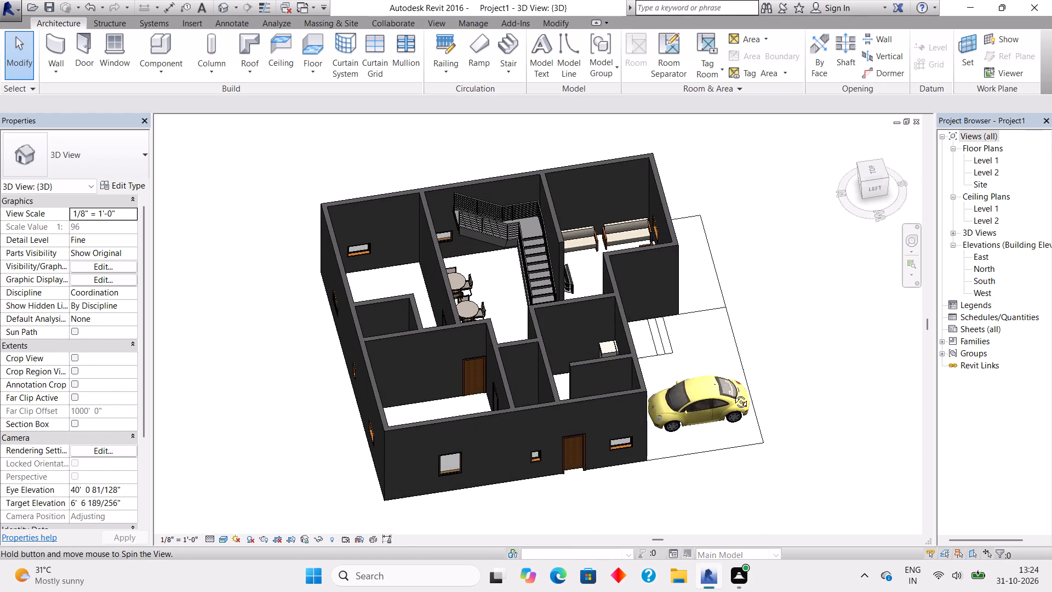
middle_click_drag(733, 394, 904, 467, "shift")
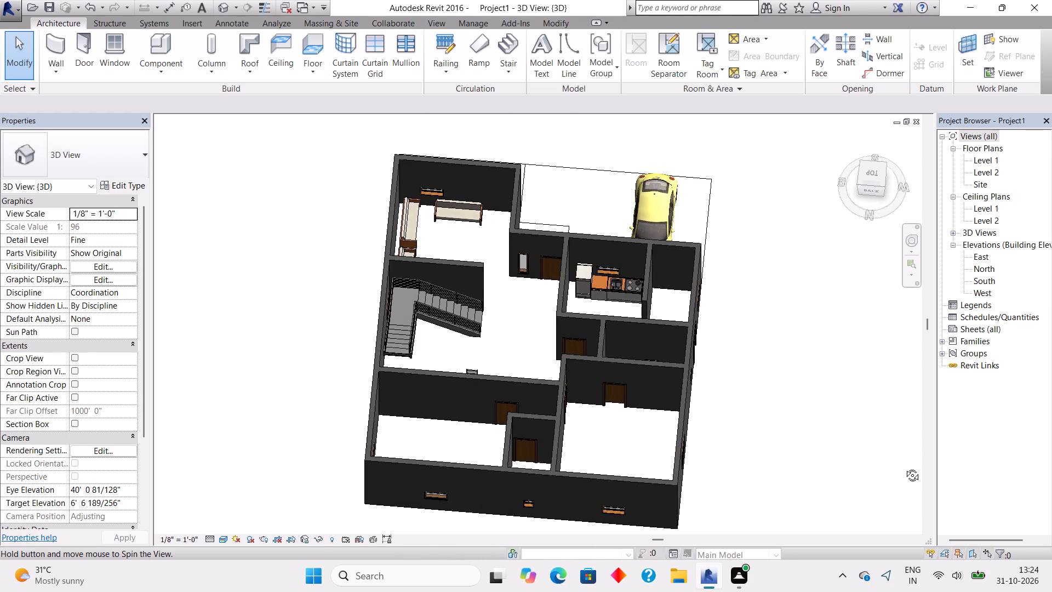
middle_click_drag(904, 467, 804, 485, "shift")
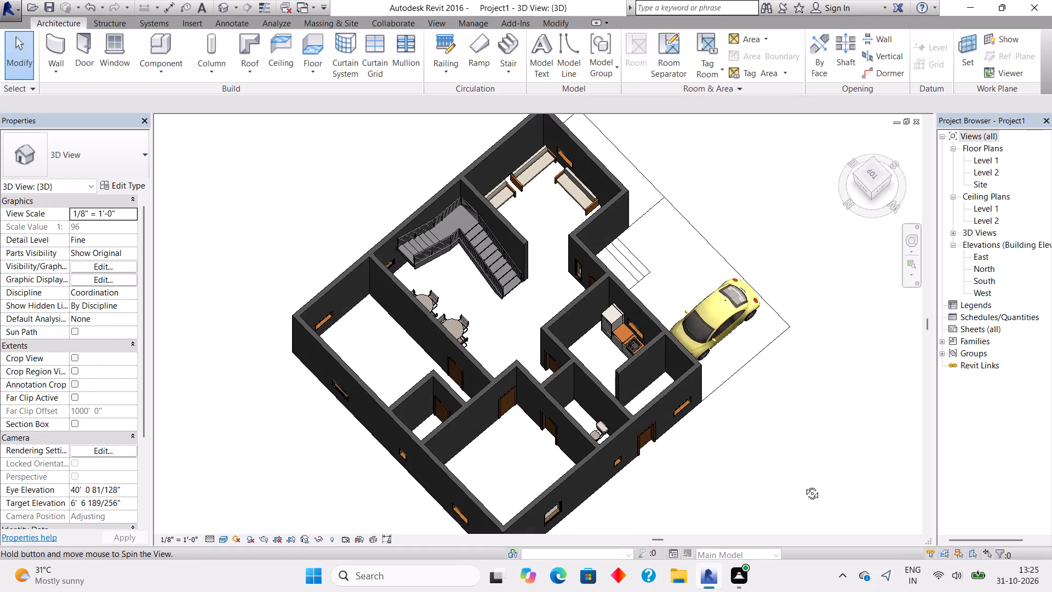
middle_click_drag(804, 485, 527, 470, "shift")
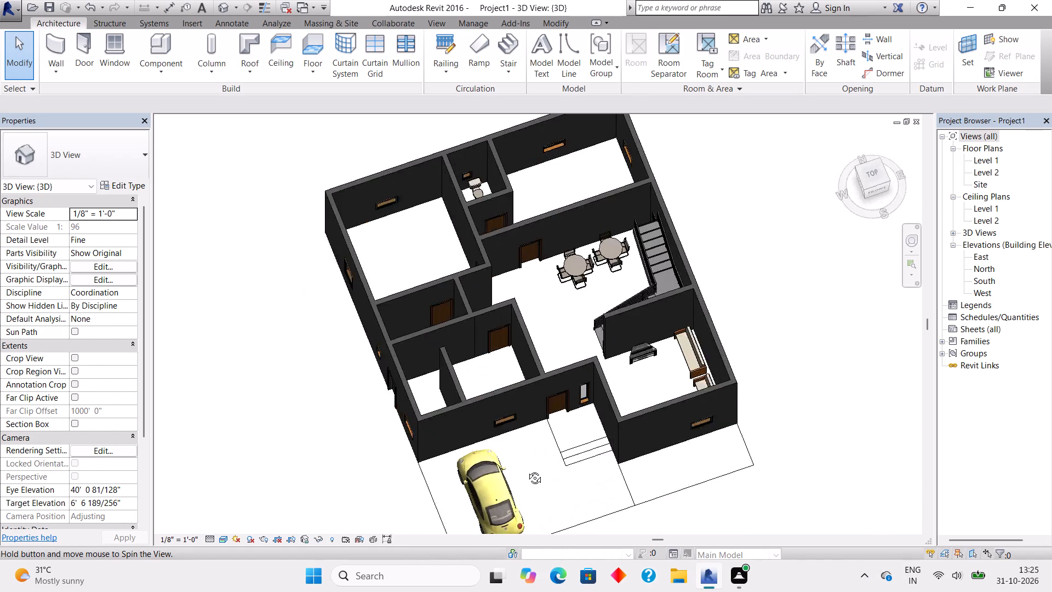
middle_click_drag(527, 470, 413, 529, "shift")
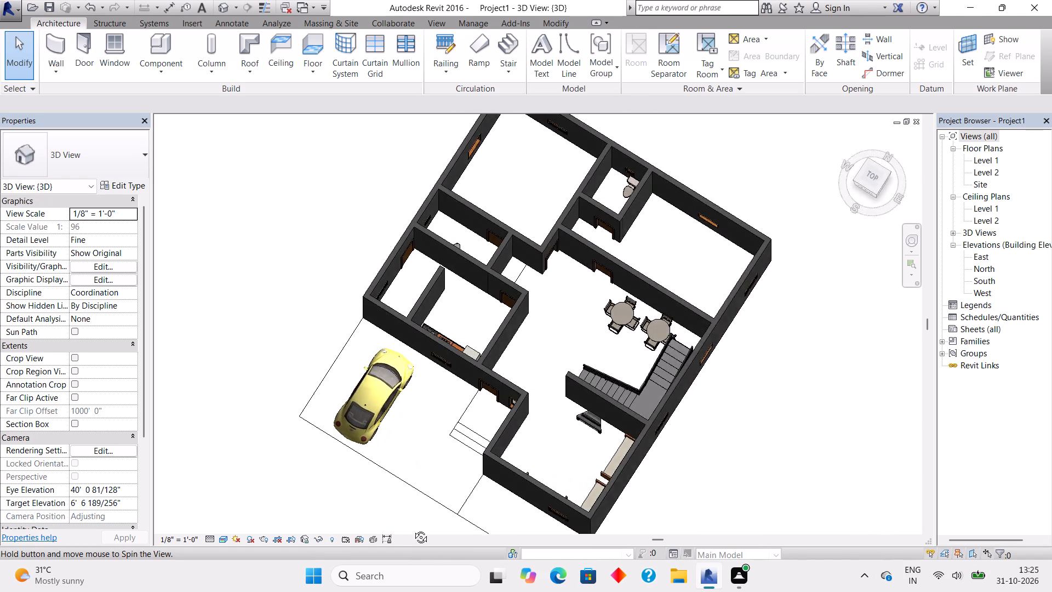
middle_click_drag(413, 529, 393, 536, "shift")
middle_click_drag(535, 316, 524, 337)
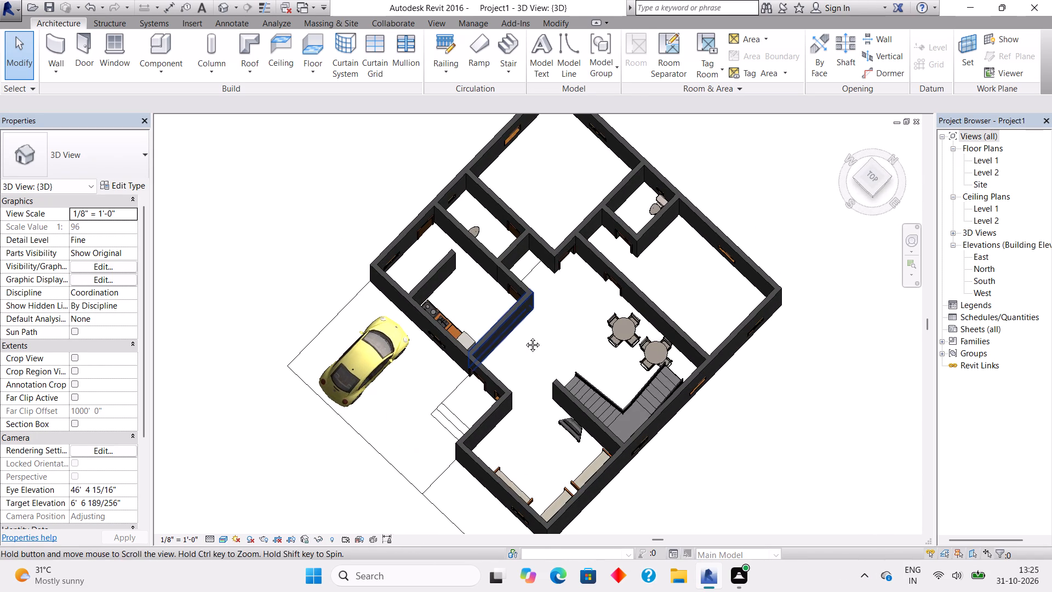
middle_click_drag(524, 337, 455, 379)
middle_click_drag(432, 429, 565, 390, "shift")
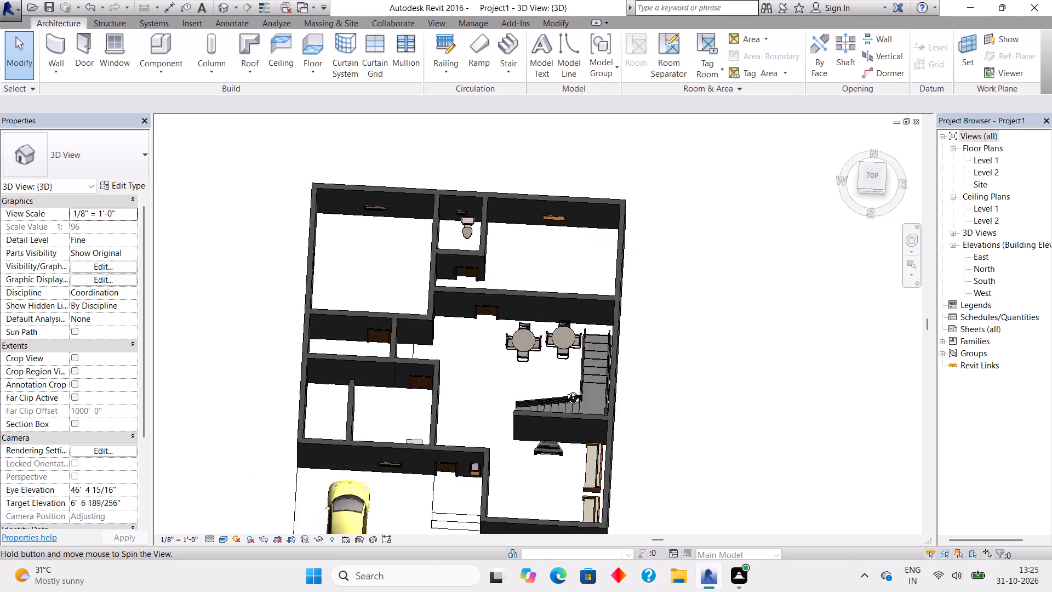
middle_click_drag(565, 390, 697, 263, "shift")
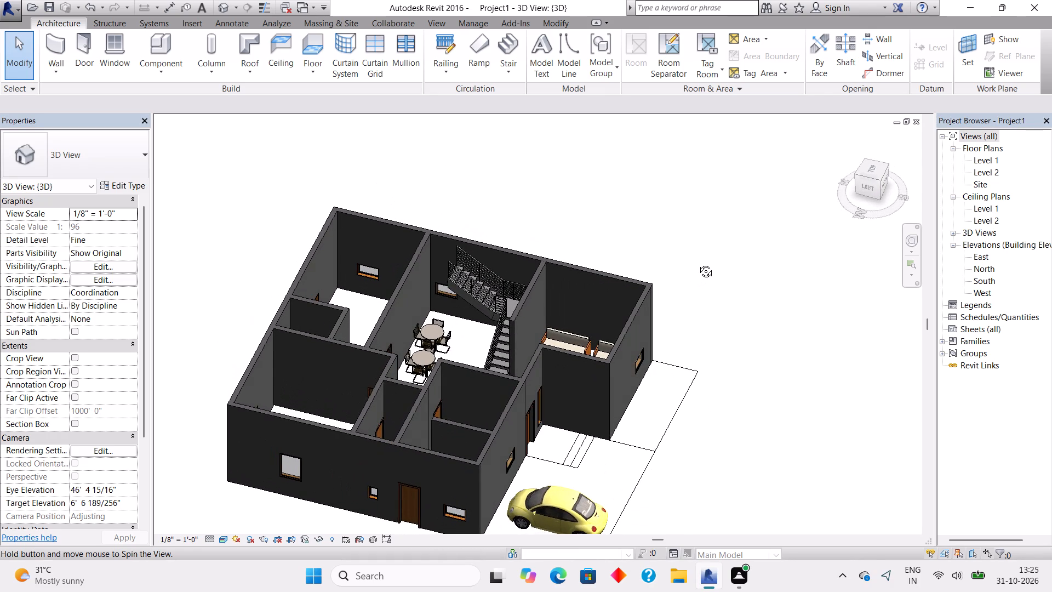
middle_click_drag(697, 263, 693, 304, "shift")
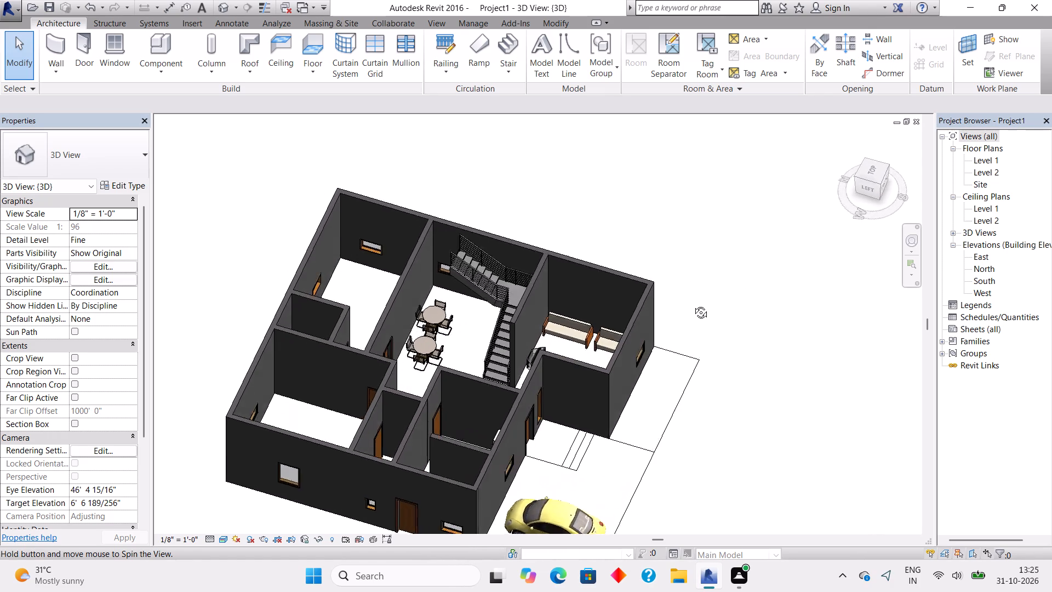
middle_click_drag(693, 304, 435, 382, "shift")
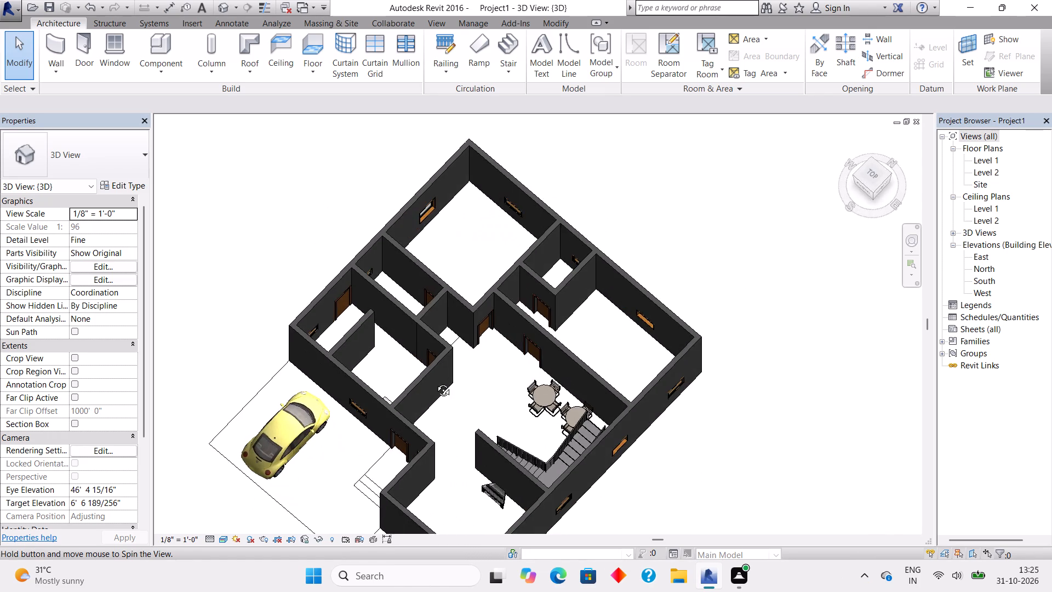
middle_click_drag(435, 382, 649, 358, "shift")
middle_click_drag(661, 326, 660, 296, "shift")
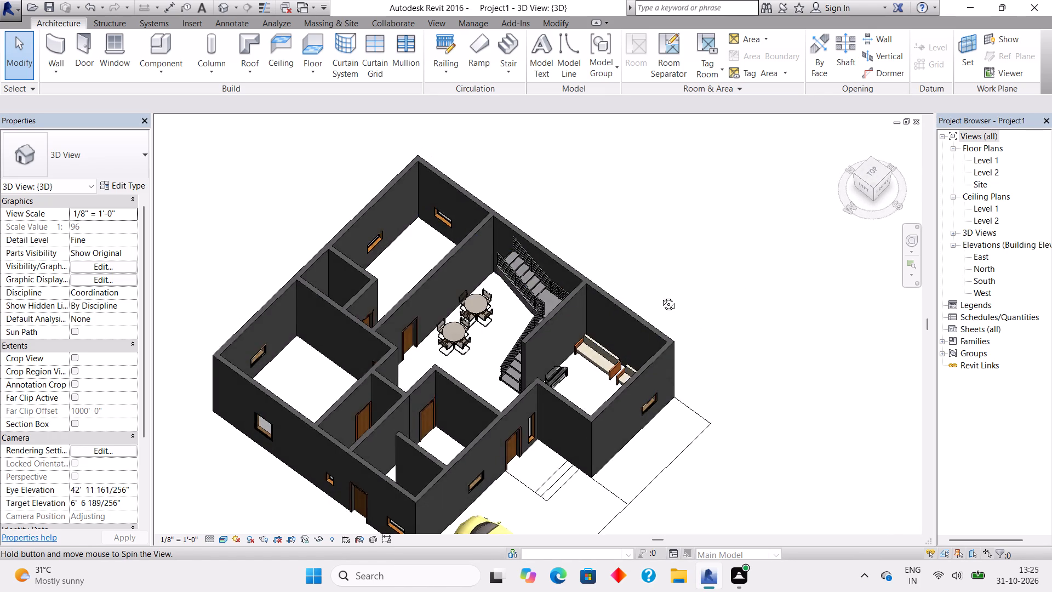
middle_click_drag(660, 296, 479, 289, "shift")
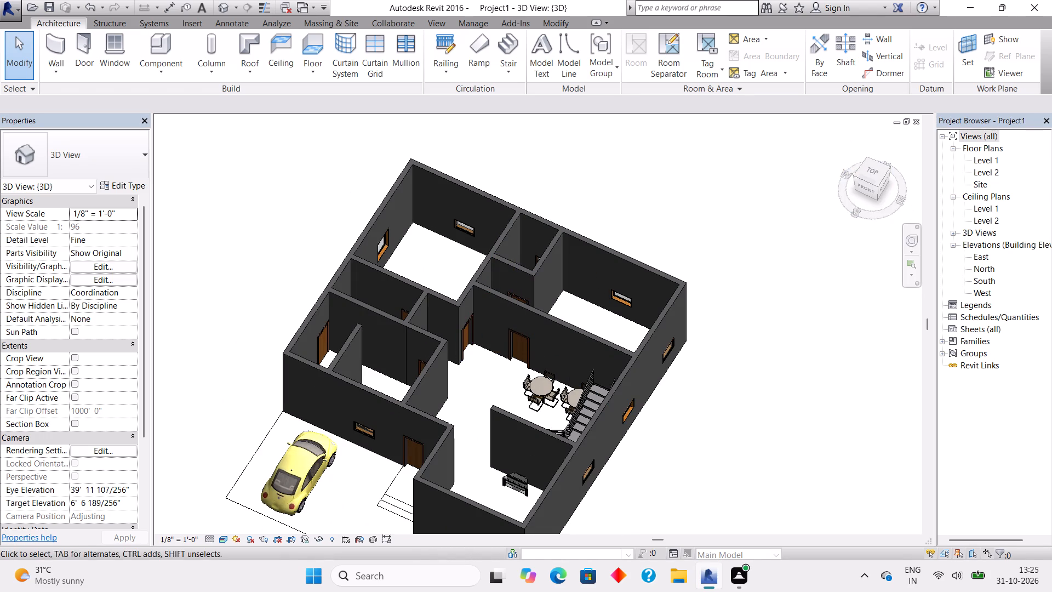
Return to the Level 1 floor plan and load the M_Bed-Box family from the US Metric library's Furniture Beds folder.
double_click(978, 157)
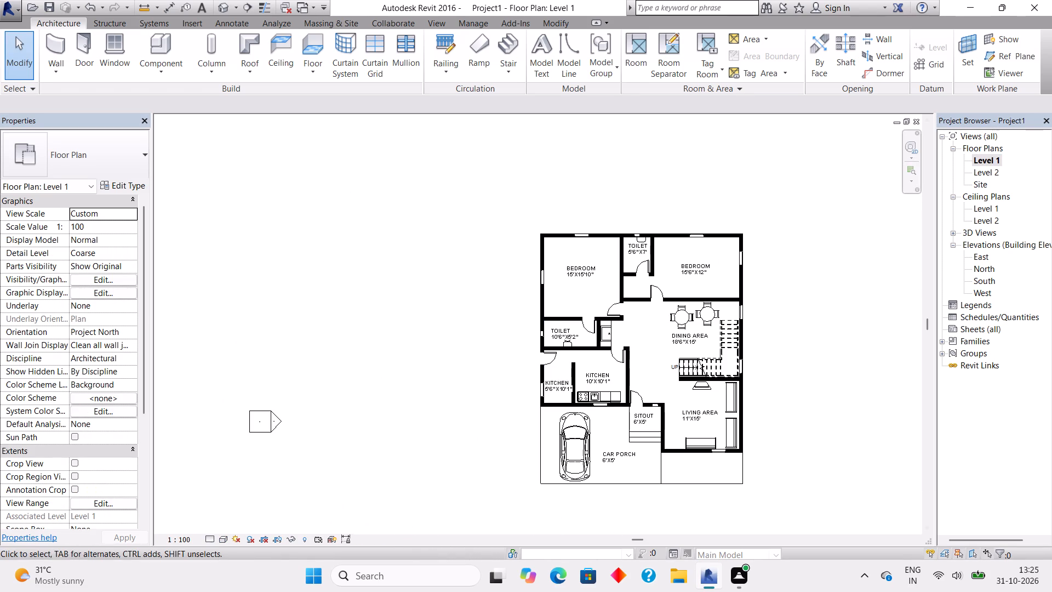
left_click(150, 45)
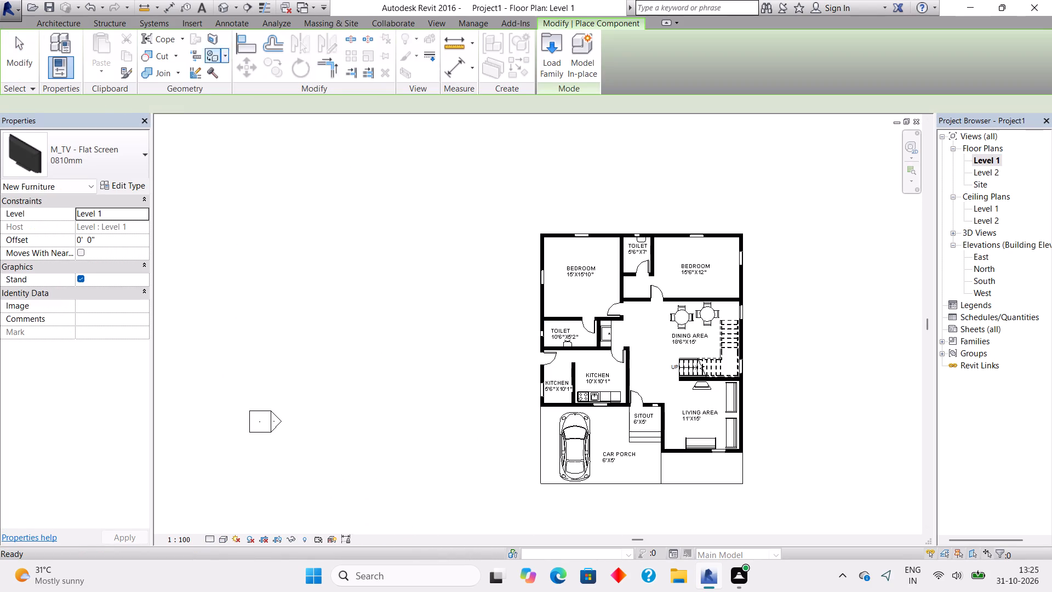
left_click(552, 47)
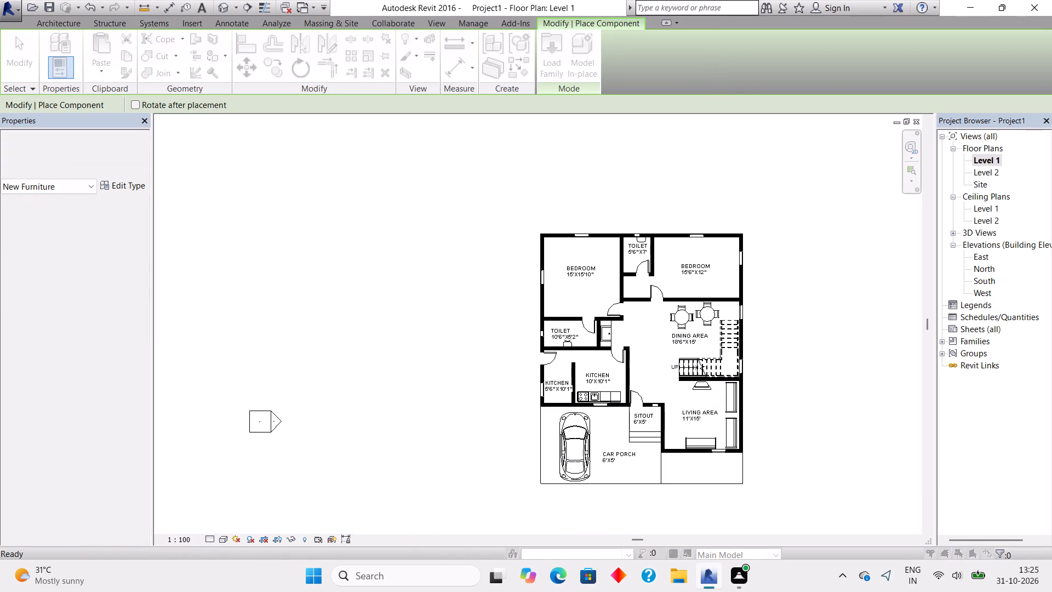
double_click(316, 207)
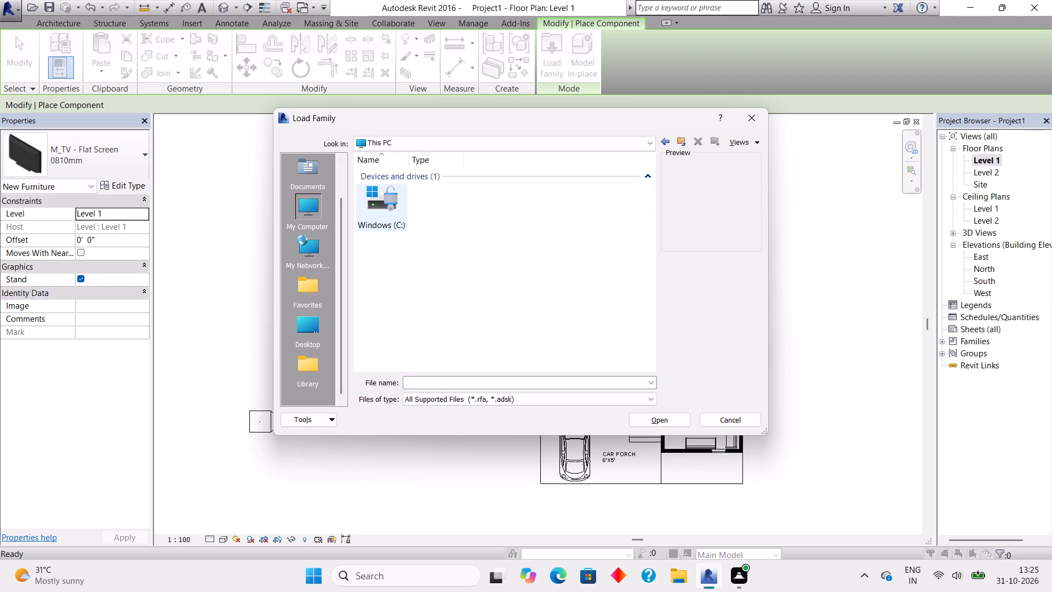
double_click(397, 210)
left_click(428, 197)
left_click_drag(428, 197, 547, 250)
double_click(444, 208)
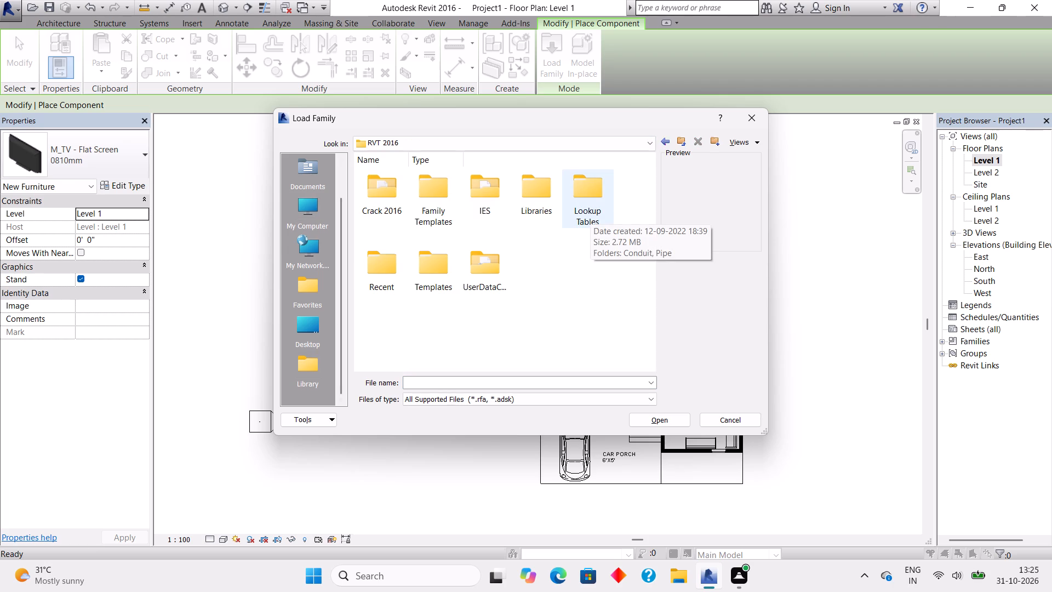
double_click(538, 192)
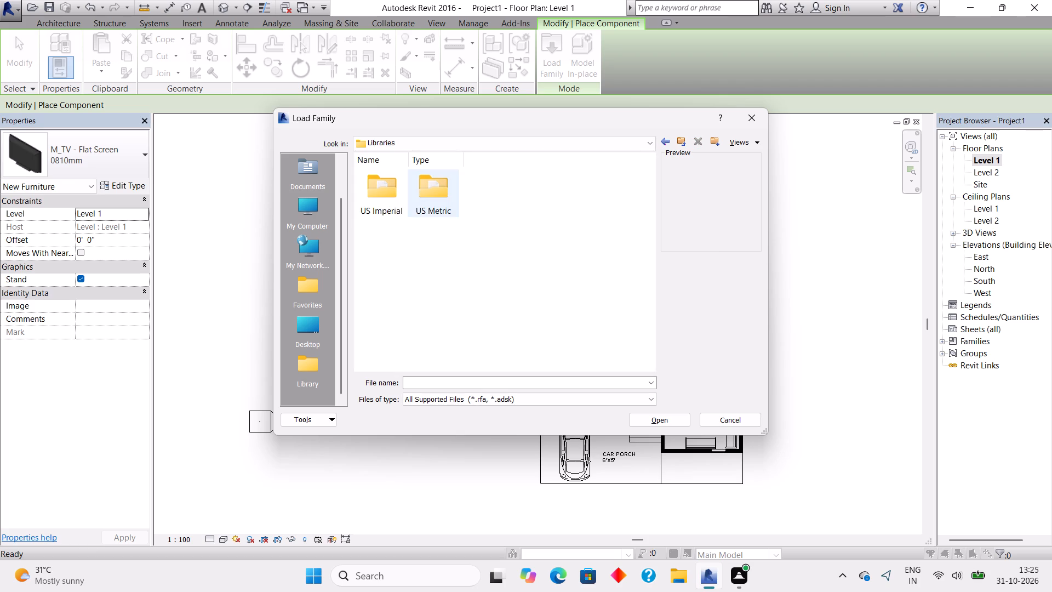
double_click(443, 204)
double_click(584, 334)
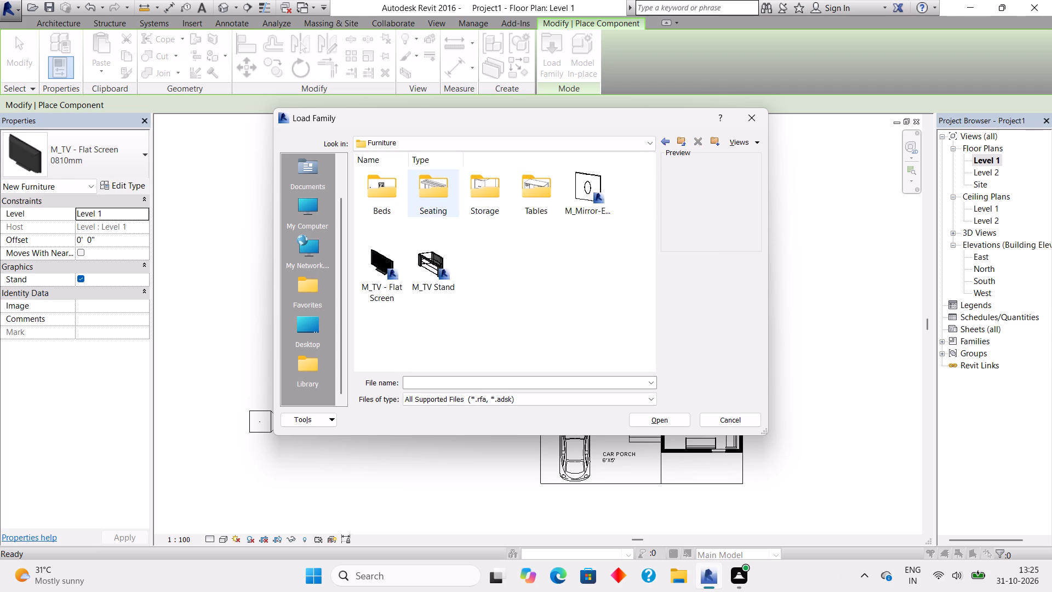
double_click(391, 200)
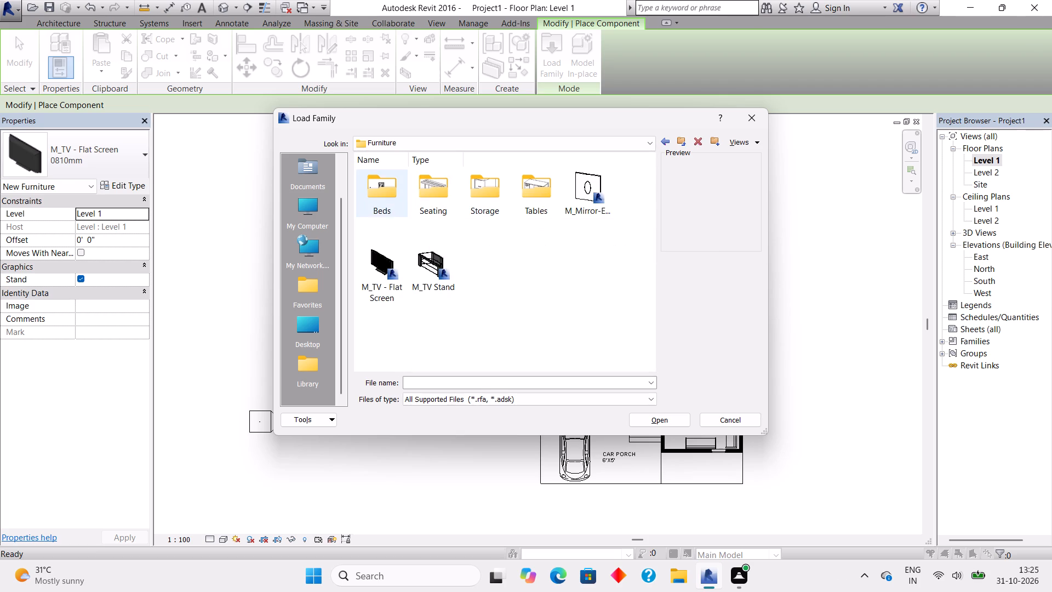
double_click(393, 202)
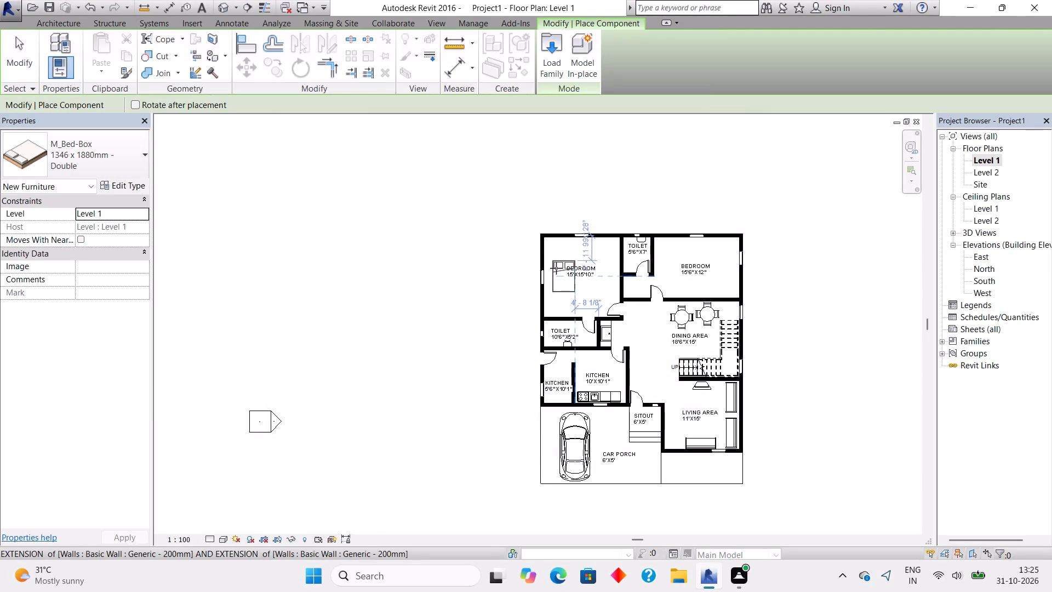
Place a rotated M_Bed-Box 1346 x 1880mm - Double in the 15'X15'10" bedroom's northwest corner, with its headboard against the west wall.
key("space")
key("space")
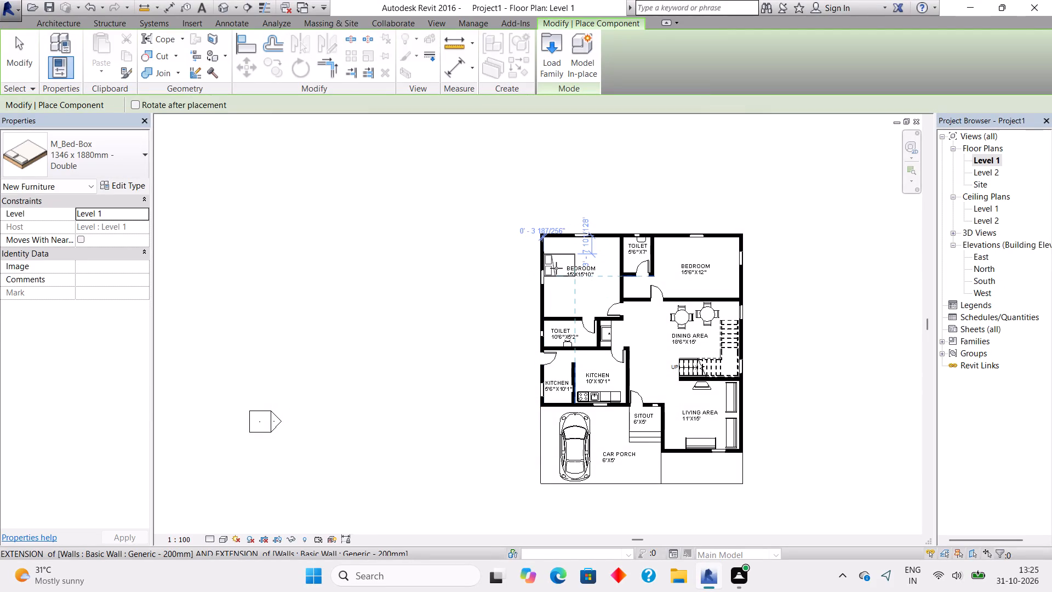
scroll(556, 268, "up", 9)
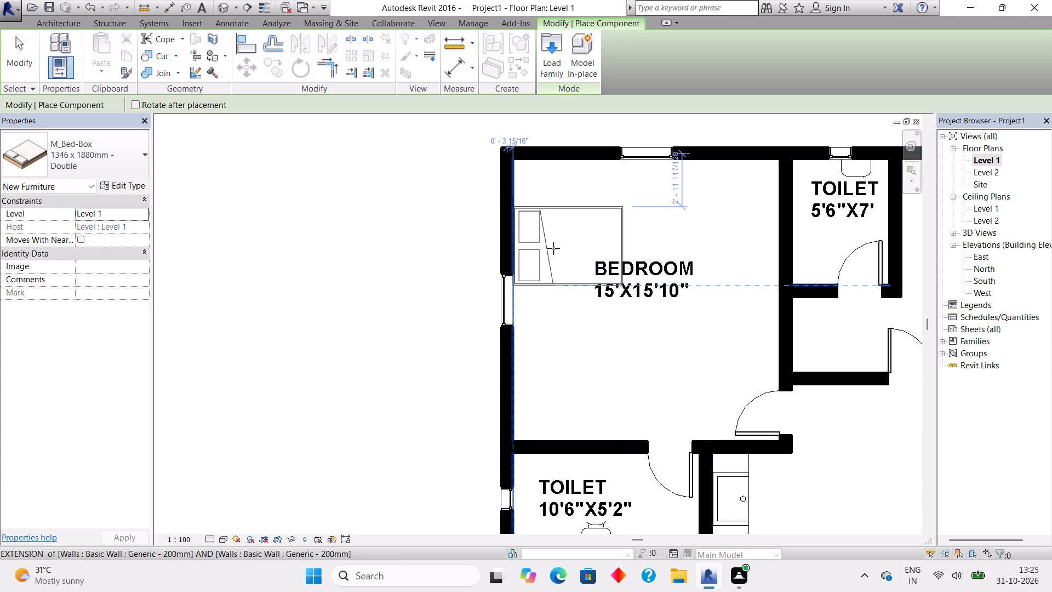
left_click(553, 232)
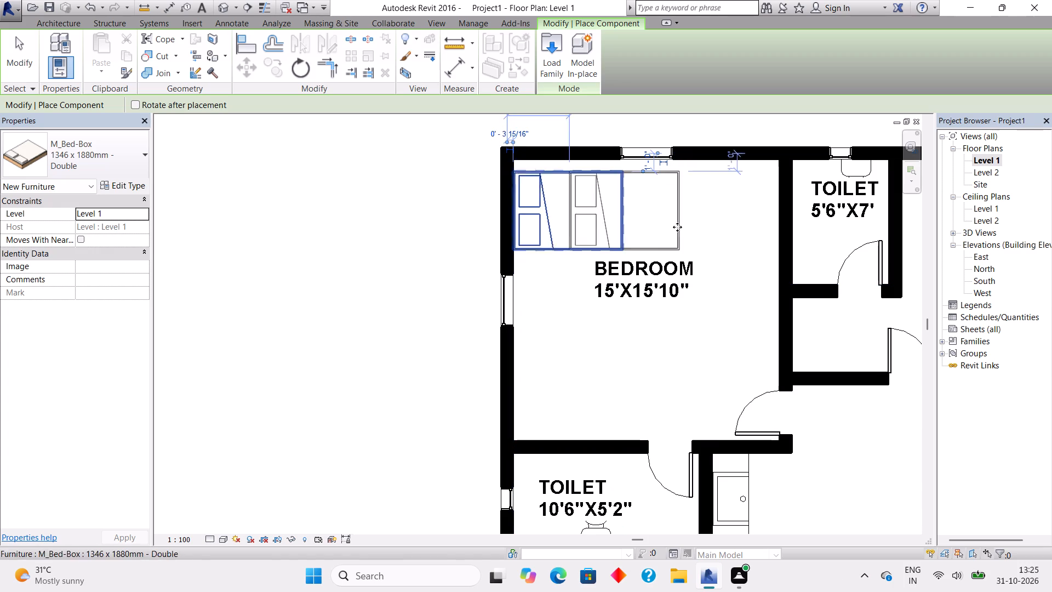
Place a rotated double M_Bed-Box near the 15'6"X12" bedroom's southeast corner, headboard toward the south wall, about 11'-7" from the west wall.
middle_click_drag(746, 230, 393, 342)
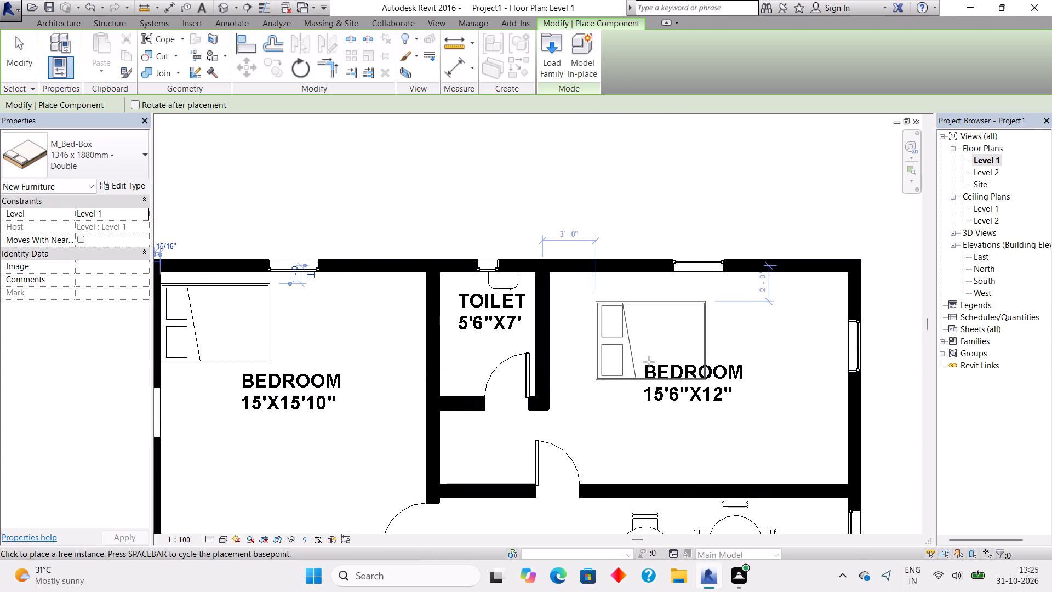
key("space")
key("space")
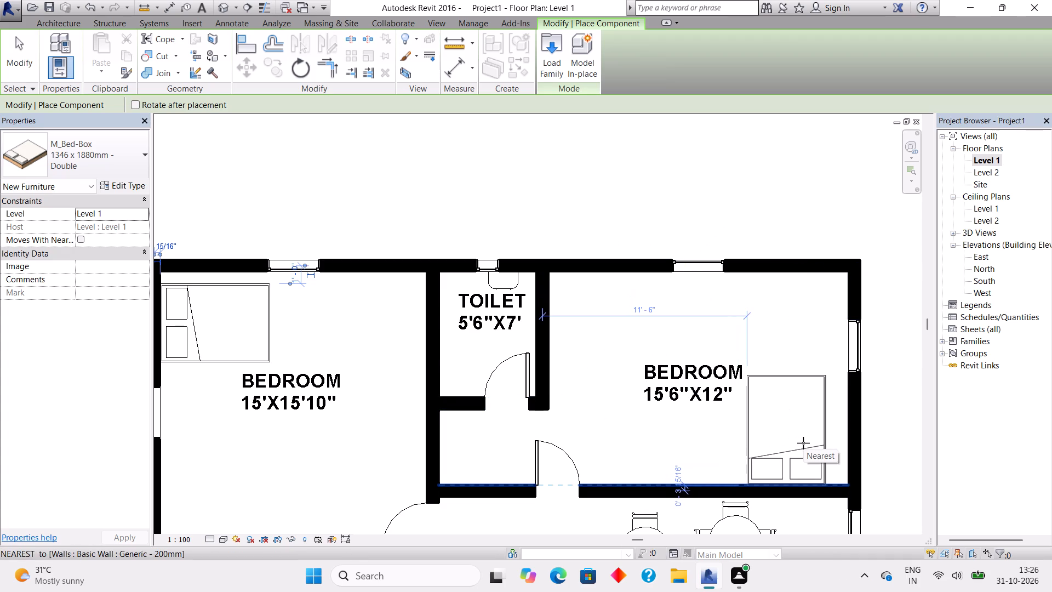
scroll(803, 443, "up", 7)
scroll(803, 440, "down", 2)
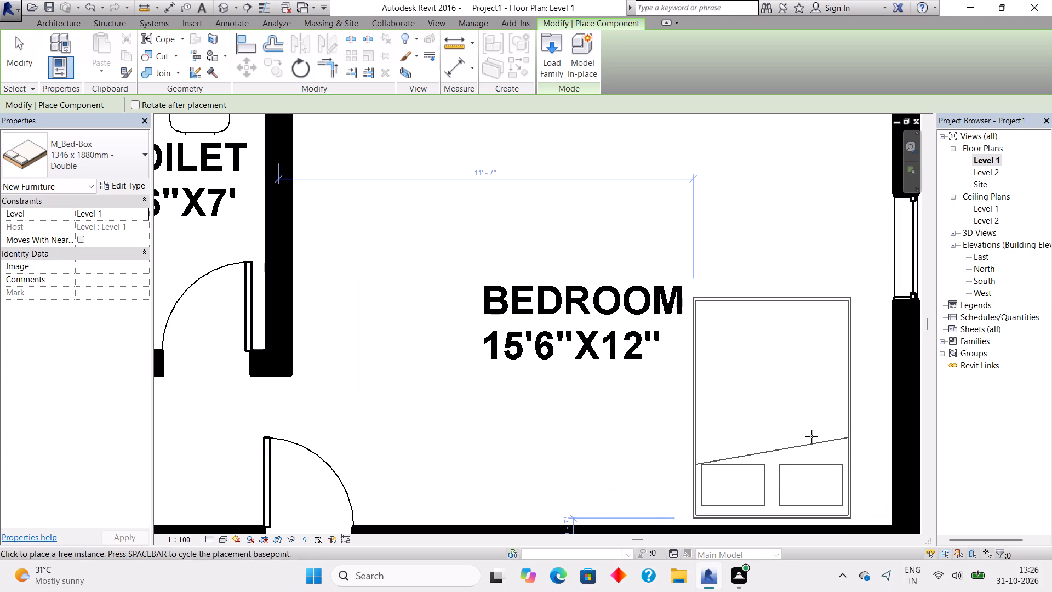
left_click(811, 436)
scroll(521, 263, "down", 8)
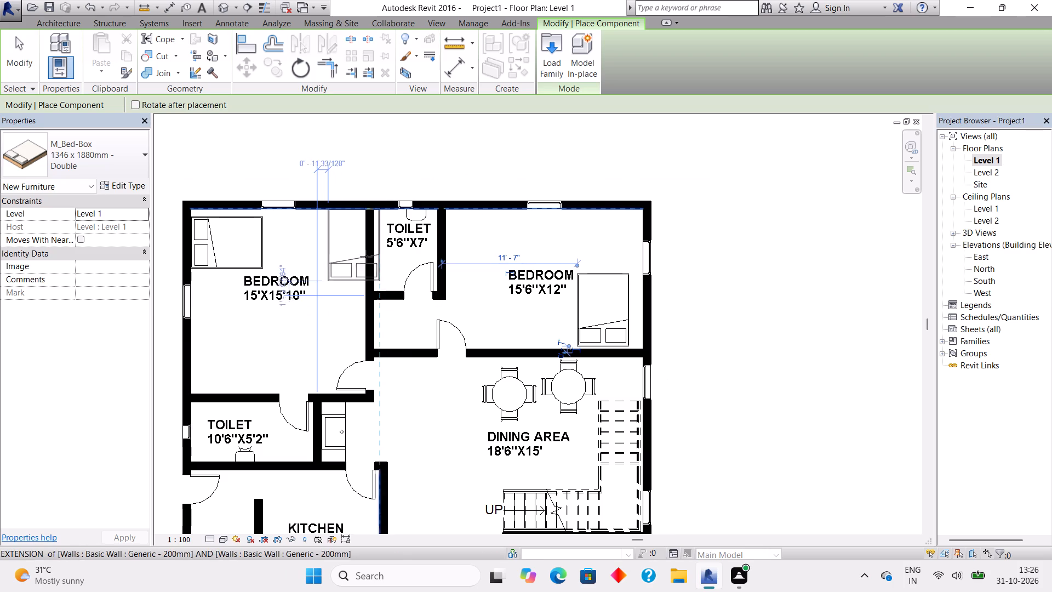
key("Escape")
key("Escape")
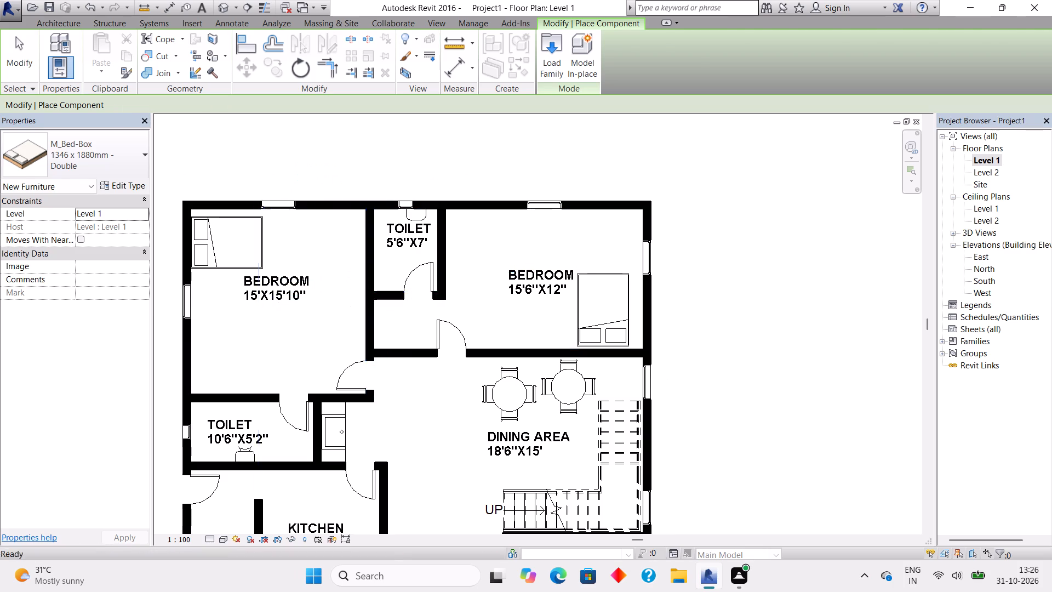
Save the project in the Documents folder under the file name 55, with the whole Level 1 plan in view.
scroll(348, 296, "down", 9)
scroll(385, 329, "up", 5)
middle_click_drag(375, 338, 524, 314)
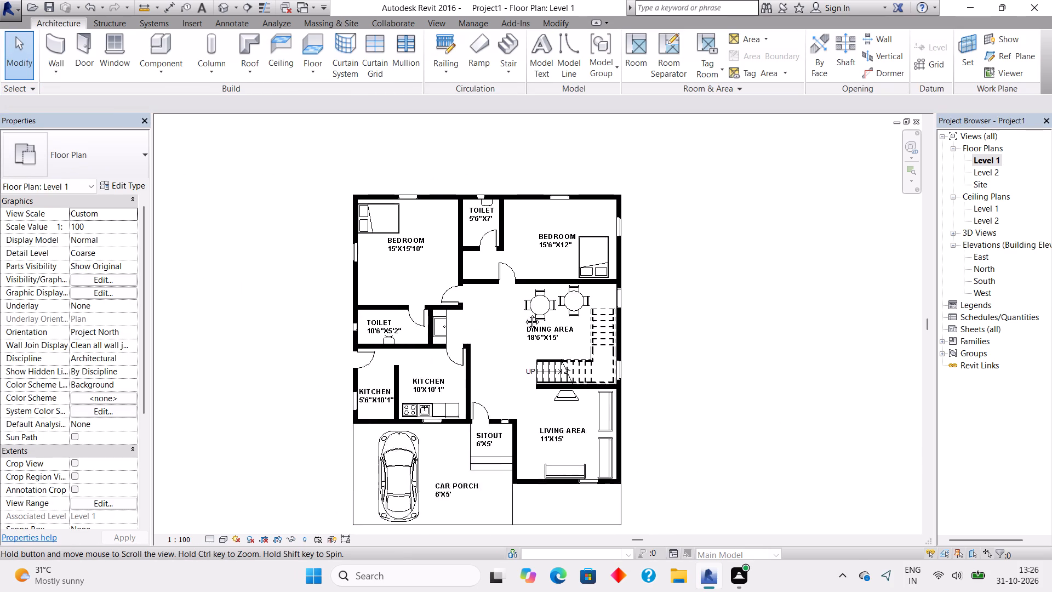
middle_click_drag(524, 314, 563, 307)
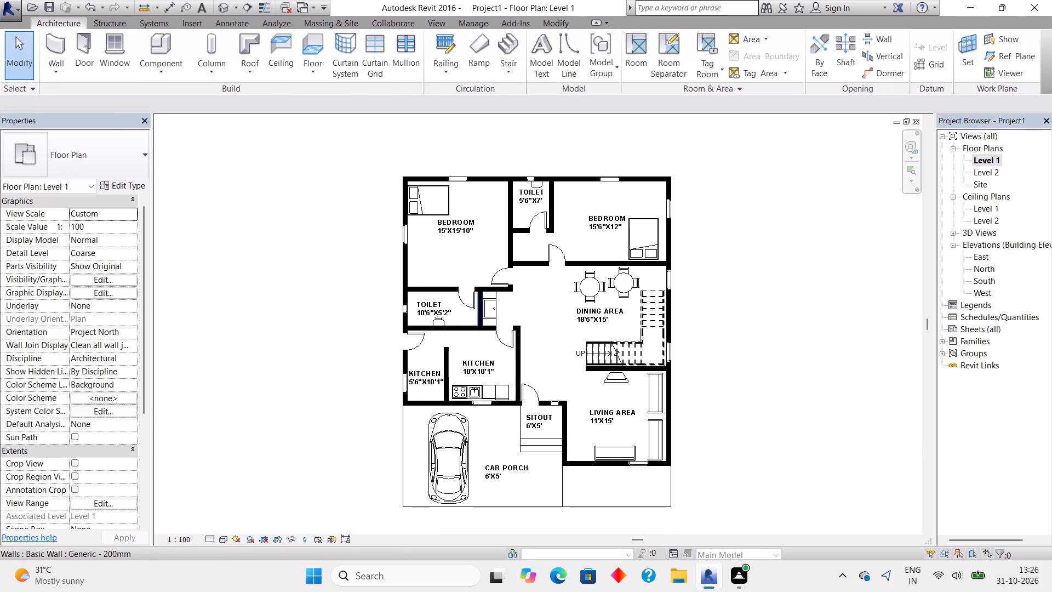
left_click(44, 10)
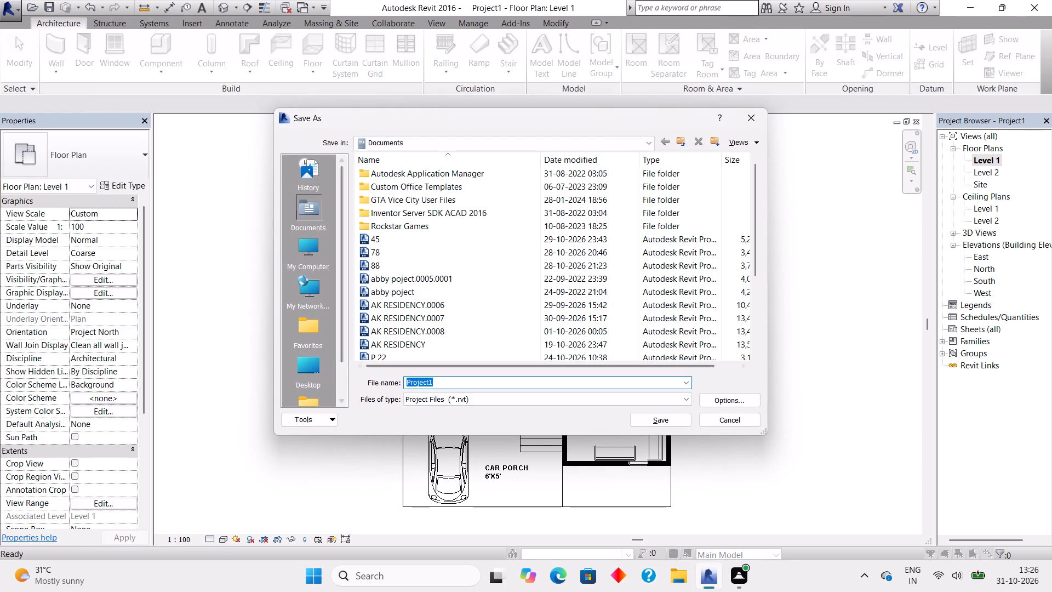
key("BackSpace")
type("55")
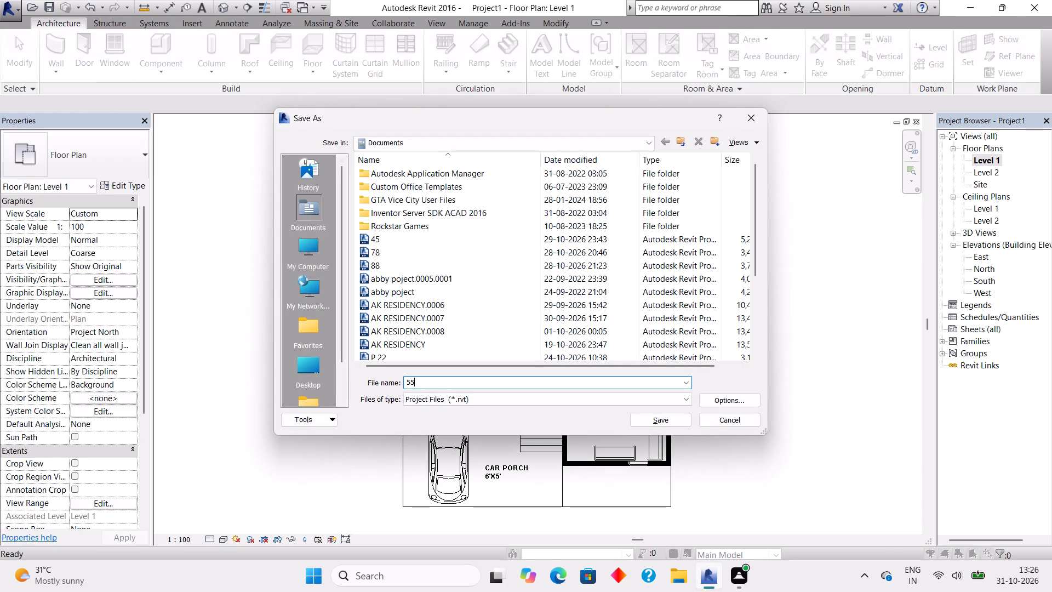
key("Return")
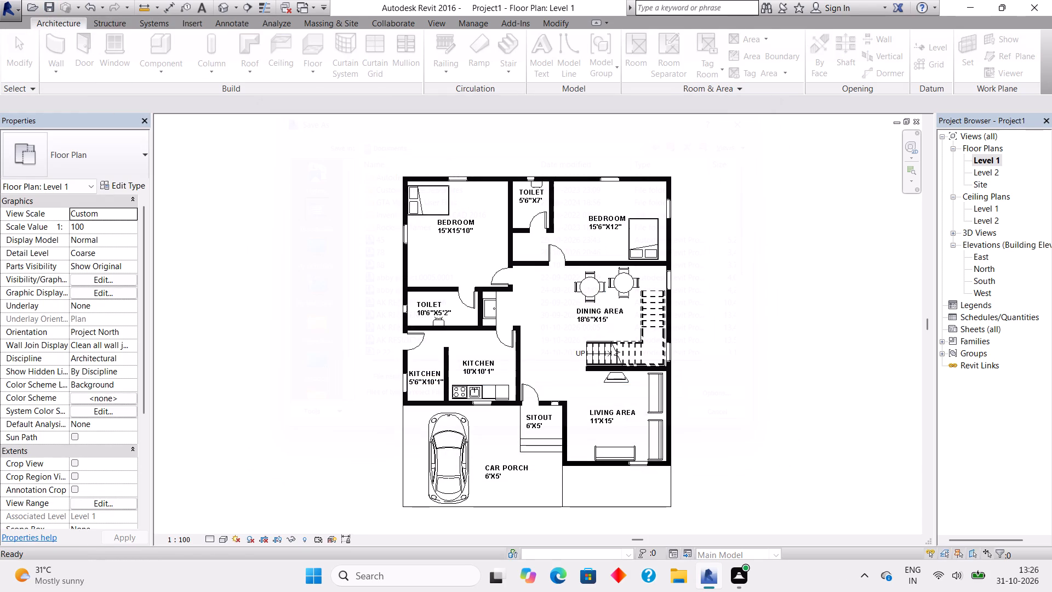